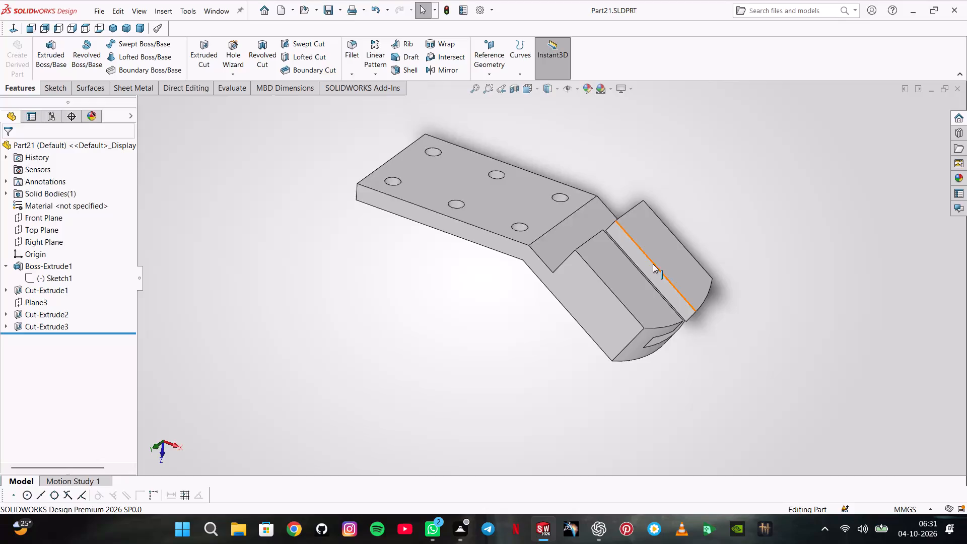
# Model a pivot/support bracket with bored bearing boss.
# Create a new part document and set its unit system to MMGS (millimeter, gram, second).
pyautogui.click(103, 11)
pyautogui.click(105, 26)
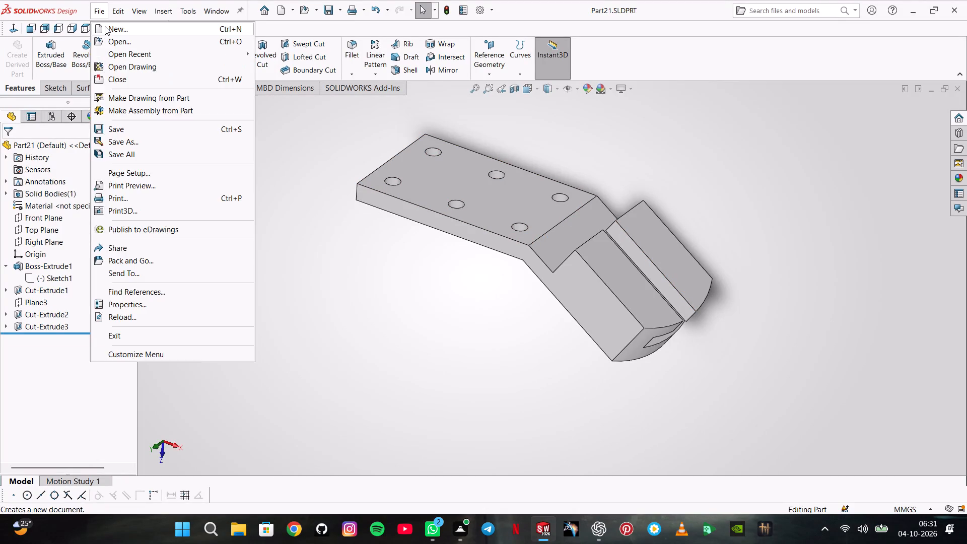
pyautogui.click(405, 391)
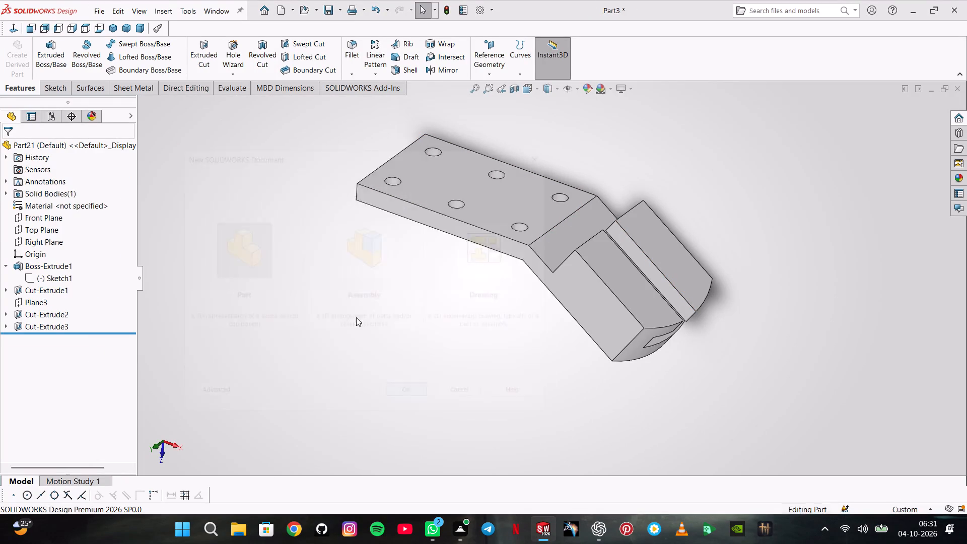
pyautogui.click(933, 506)
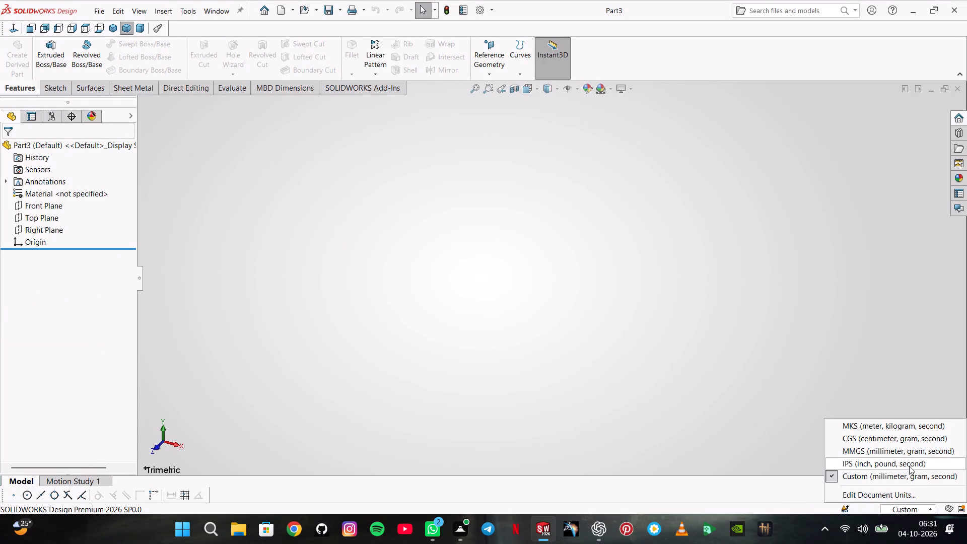
pyautogui.click(905, 456)
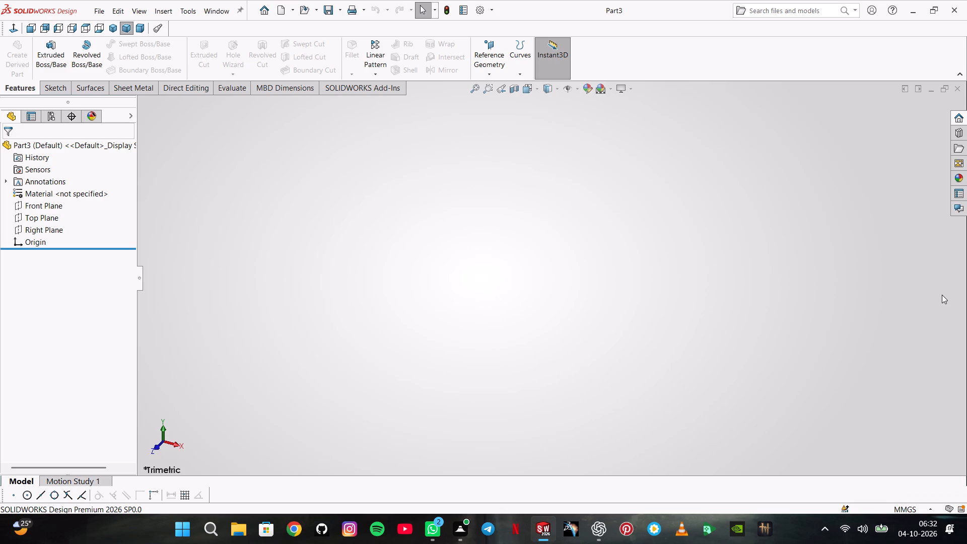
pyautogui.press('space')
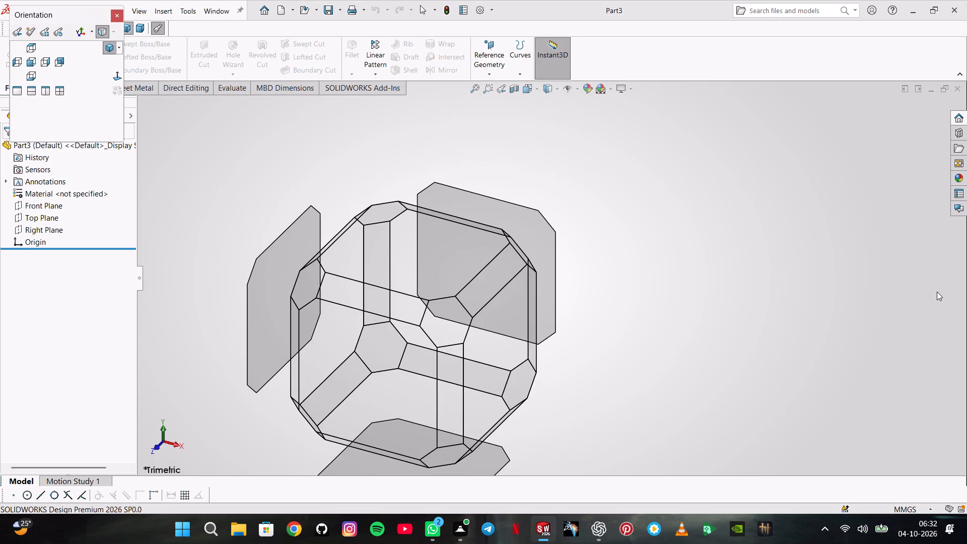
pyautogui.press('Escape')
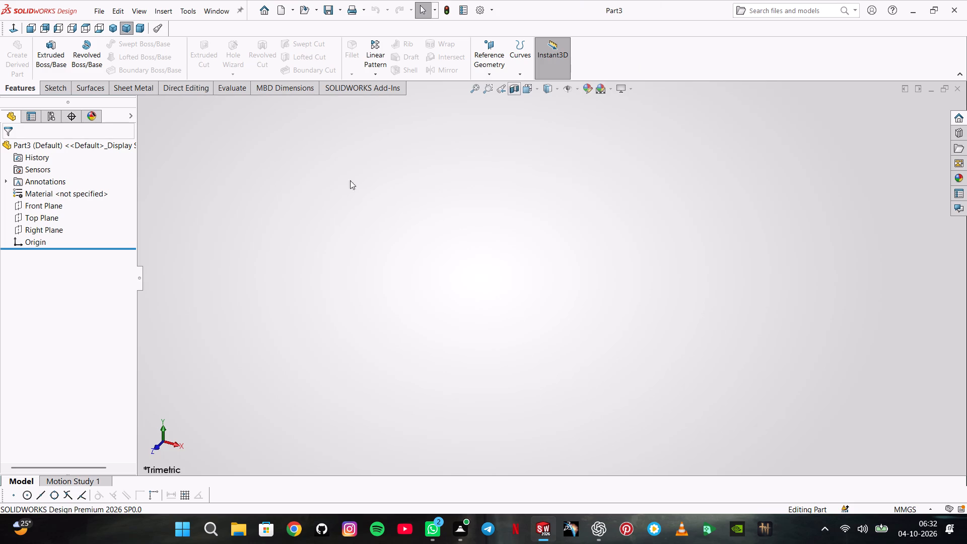
# Sketch a horizontal centerpoint slot on the Top Plane, centred on the origin, about 132 mm between centres and 40 mm wide.
pyautogui.click(51, 212)
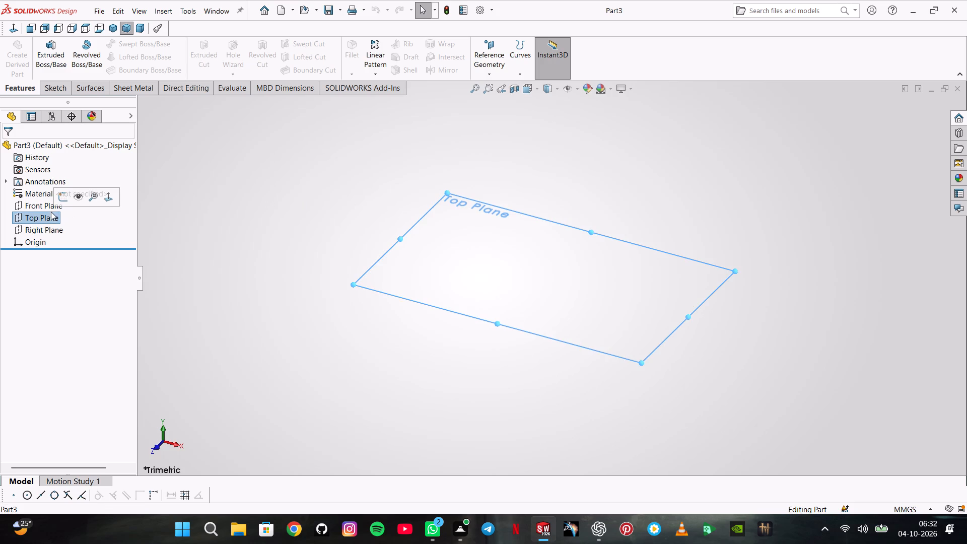
pyautogui.click(59, 195)
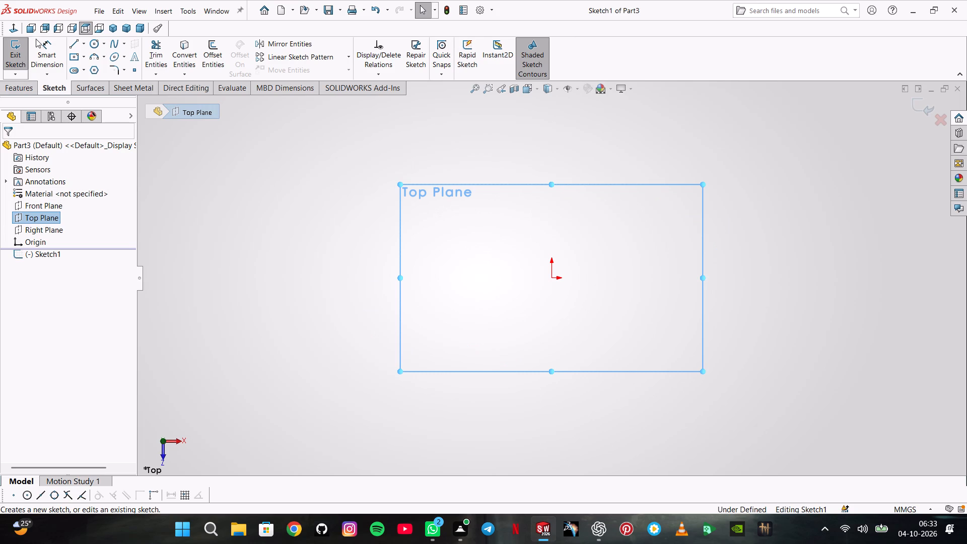
pyautogui.click(68, 71)
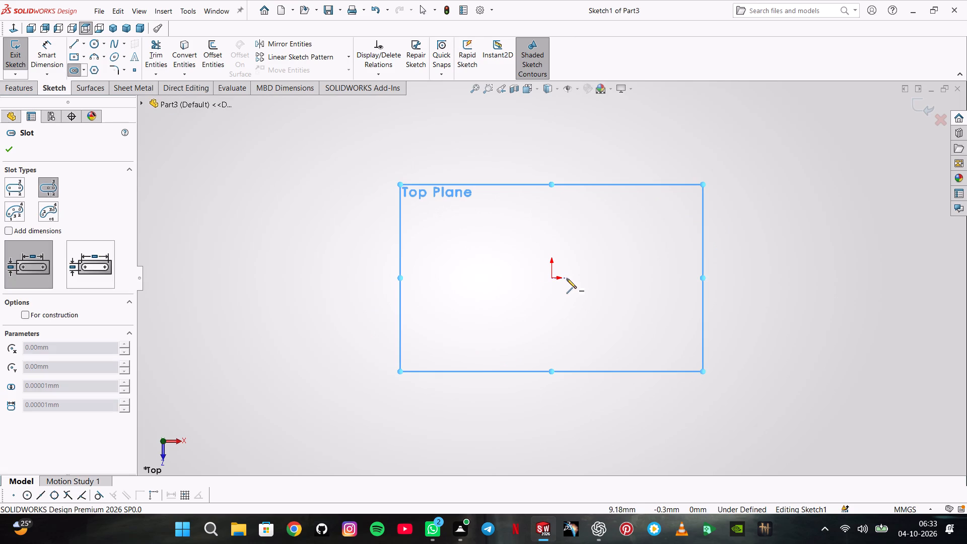
pyautogui.click(550, 279)
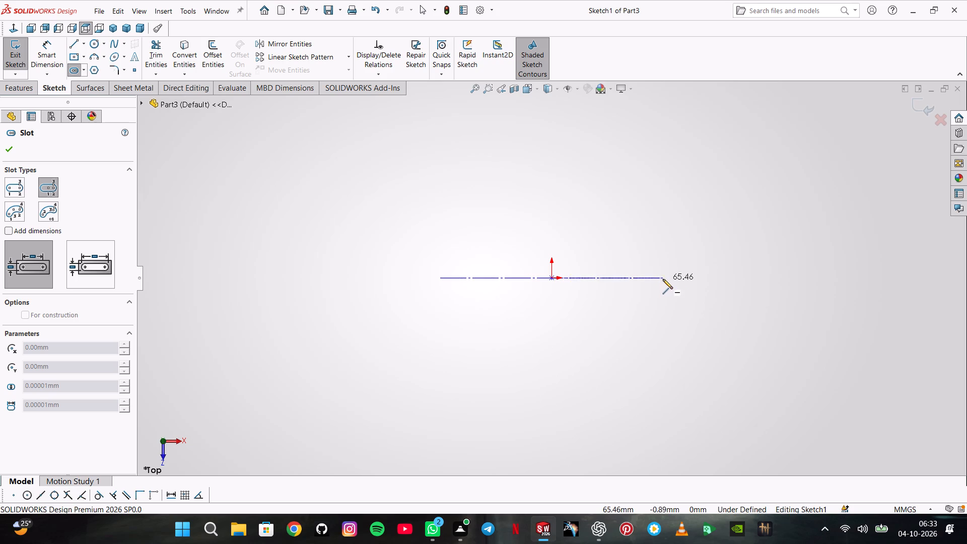
pyautogui.click(664, 278)
pyautogui.click(673, 312)
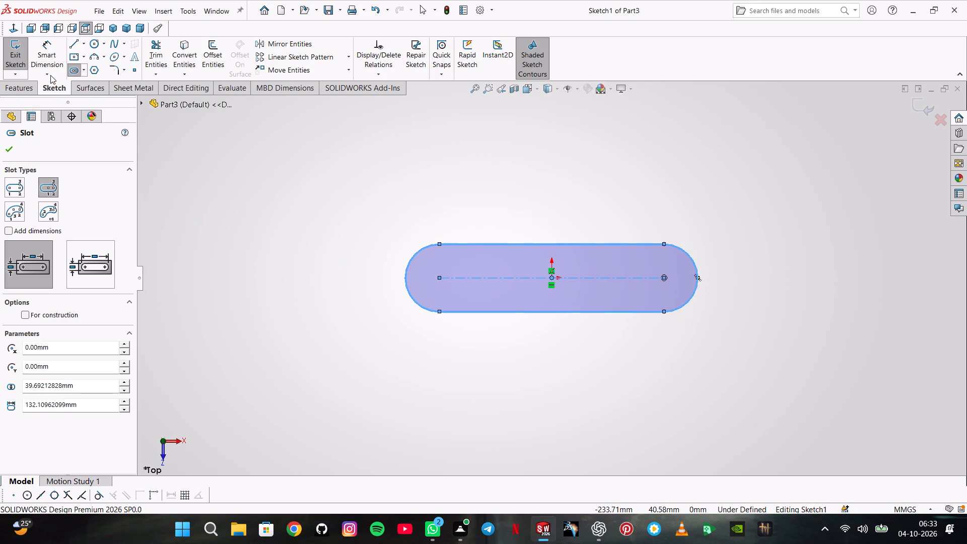
# Dimension the slot's centre-to-centre length as 36 mm.
pyautogui.click(46, 55)
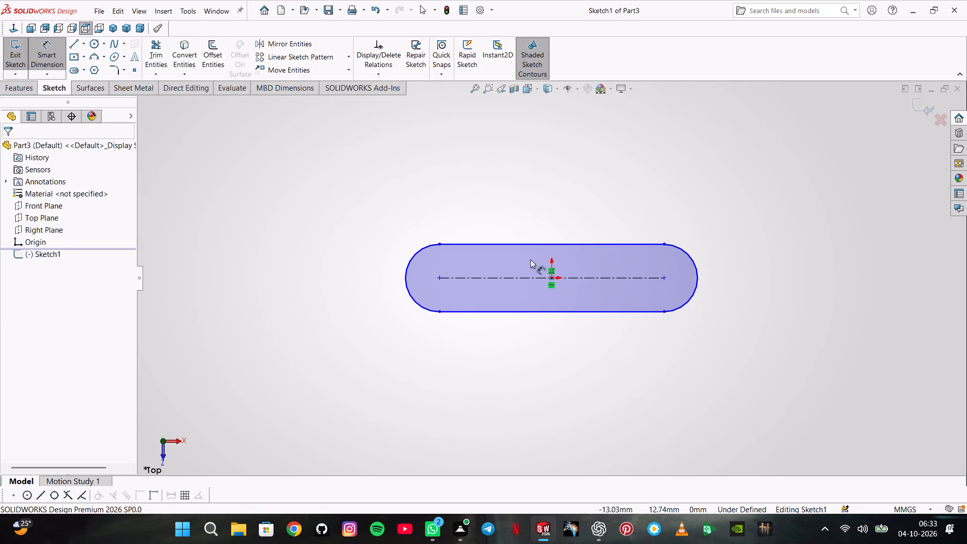
pyautogui.click(536, 279)
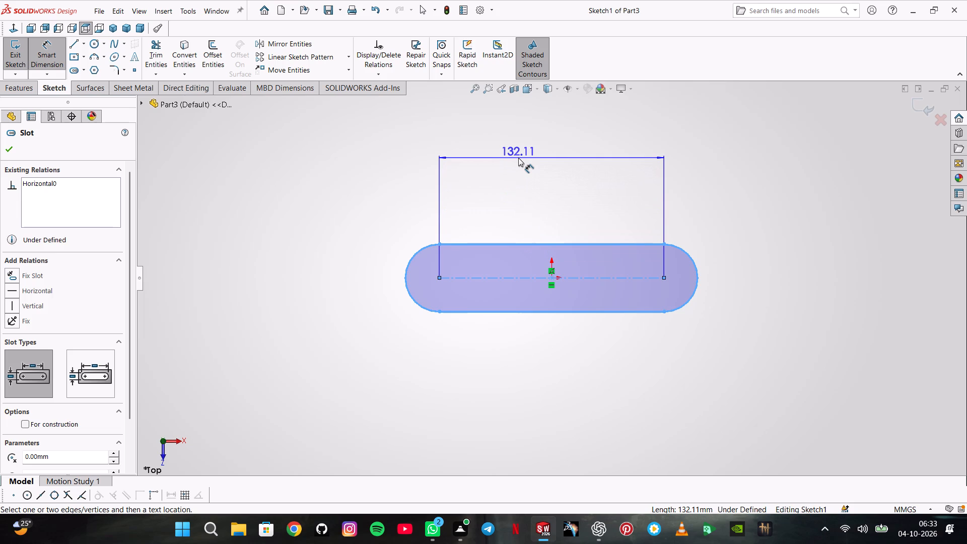
pyautogui.click(518, 158)
pyautogui.press('3')
pyautogui.press('6')
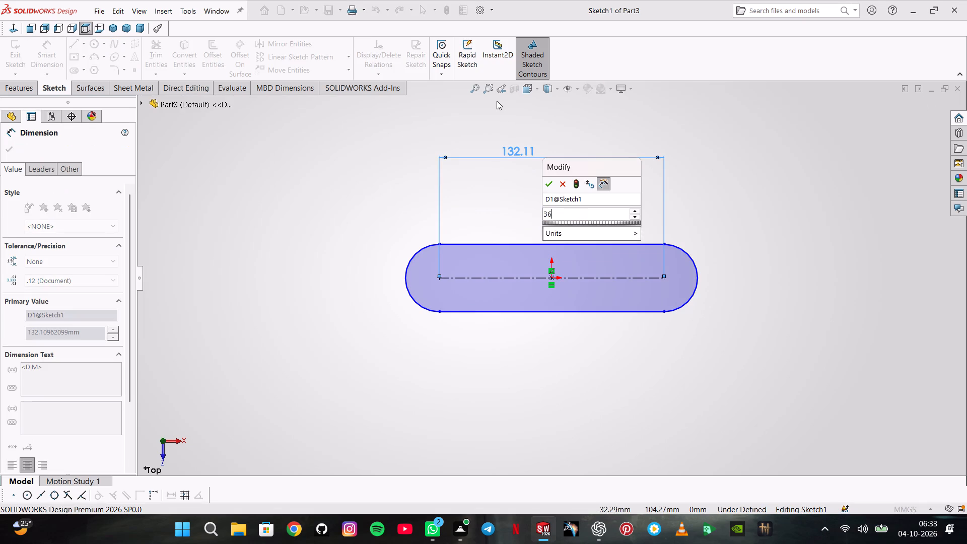
pyautogui.press('Return')
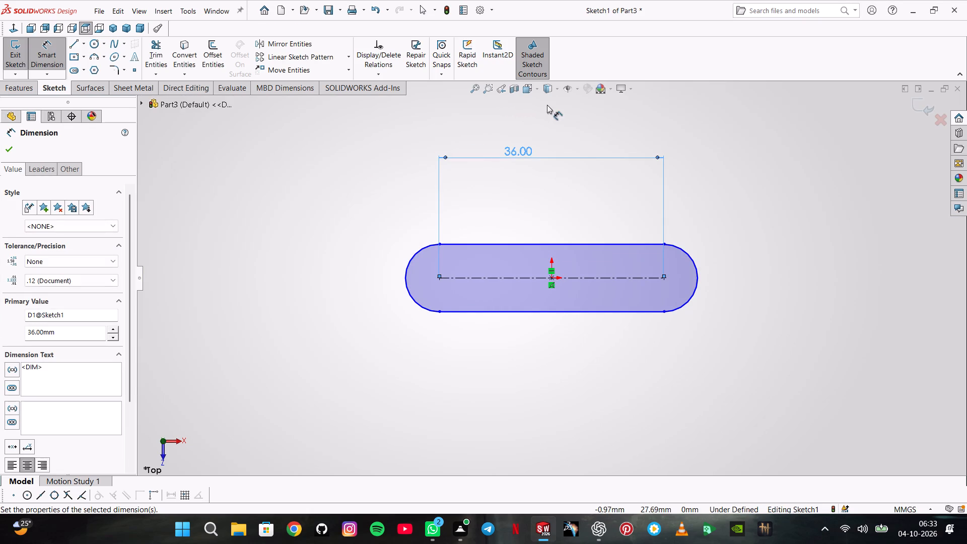
# Dimension the slot's width between its two straight edges as 35 mm.
pyautogui.click(625, 245)
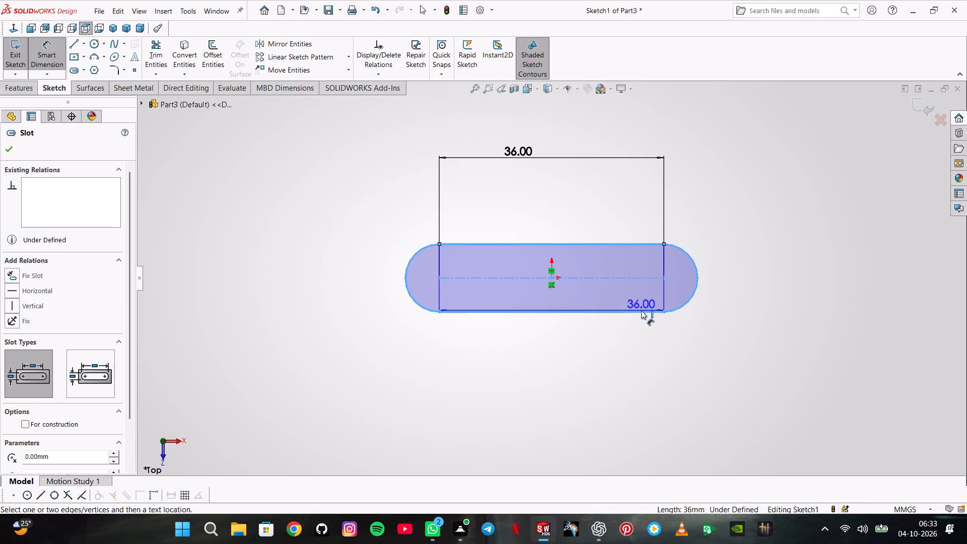
pyautogui.click(642, 311)
pyautogui.click(719, 274)
pyautogui.press('3')
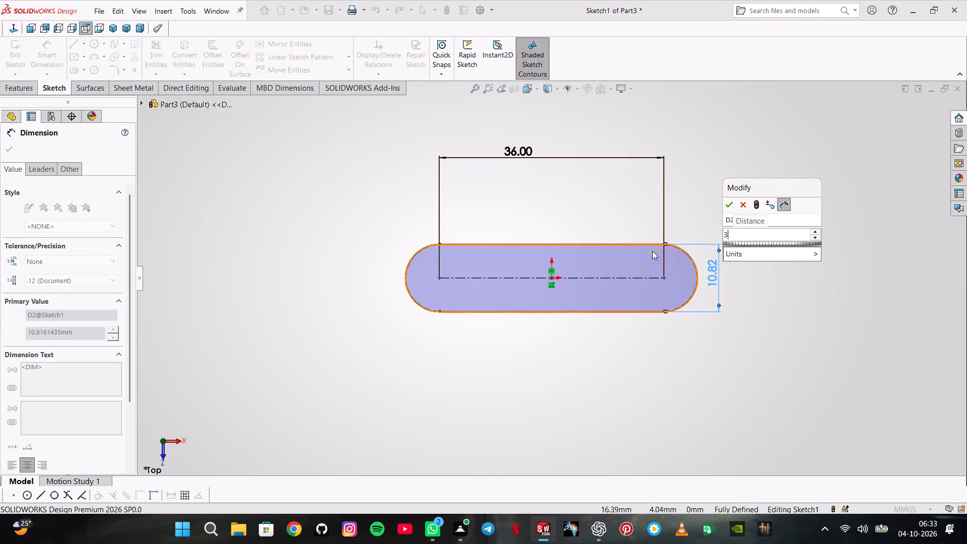
pyautogui.press('5')
pyautogui.press('Return')
pyautogui.scroll(2, 602, 233)
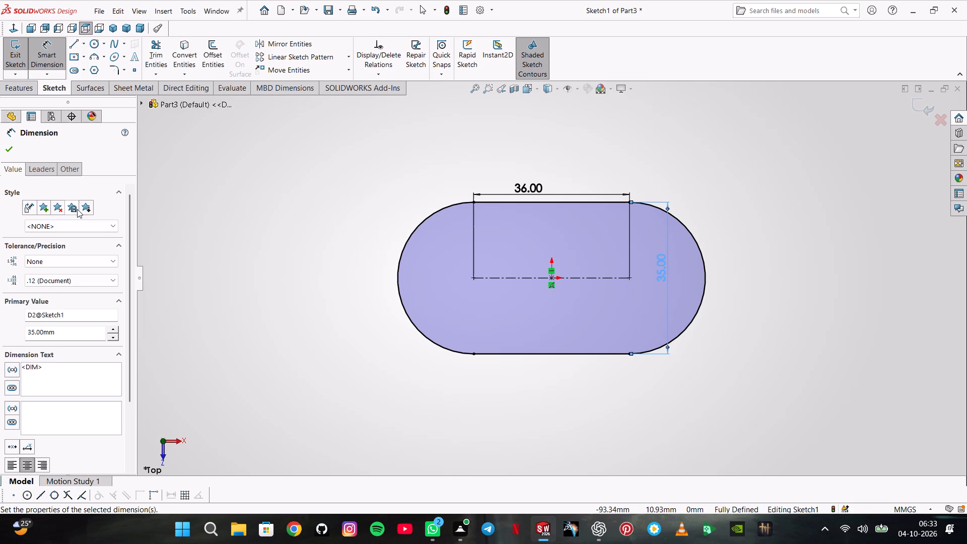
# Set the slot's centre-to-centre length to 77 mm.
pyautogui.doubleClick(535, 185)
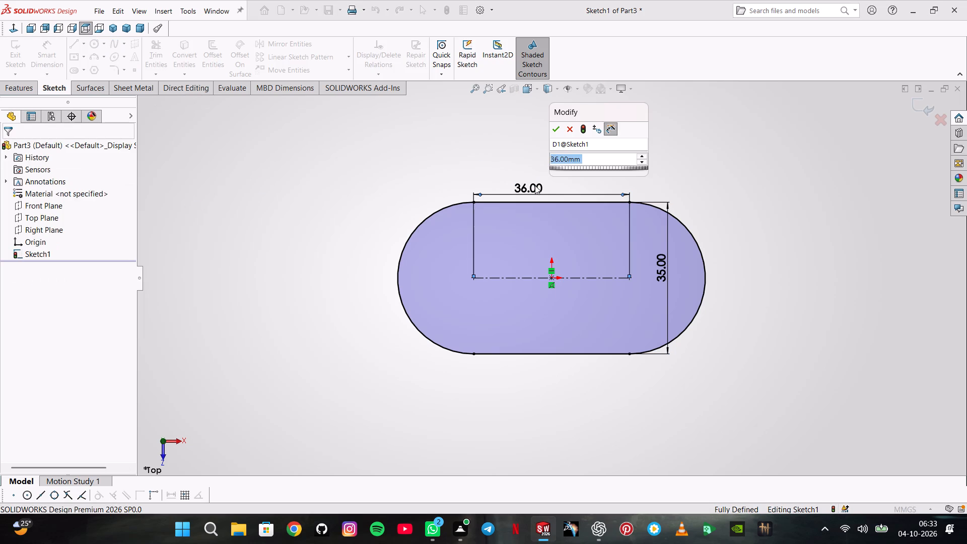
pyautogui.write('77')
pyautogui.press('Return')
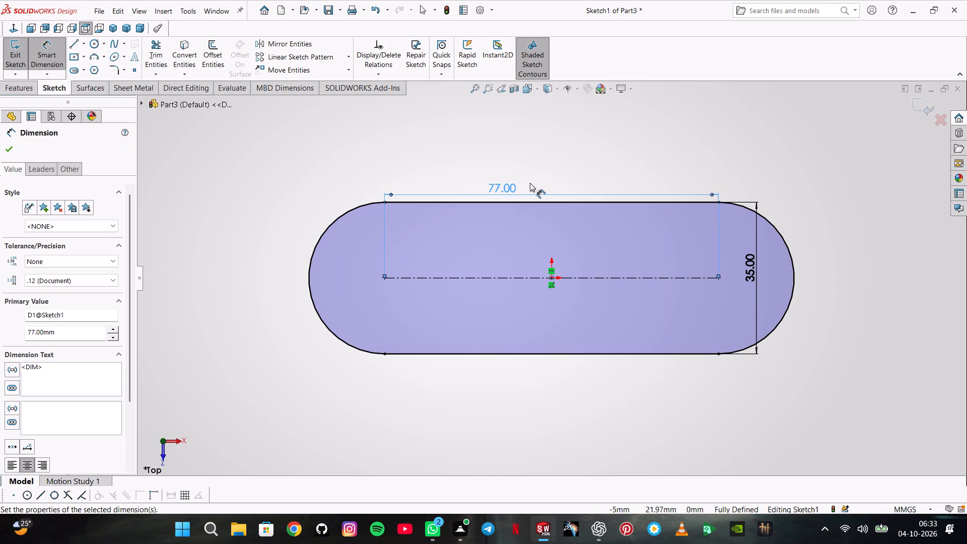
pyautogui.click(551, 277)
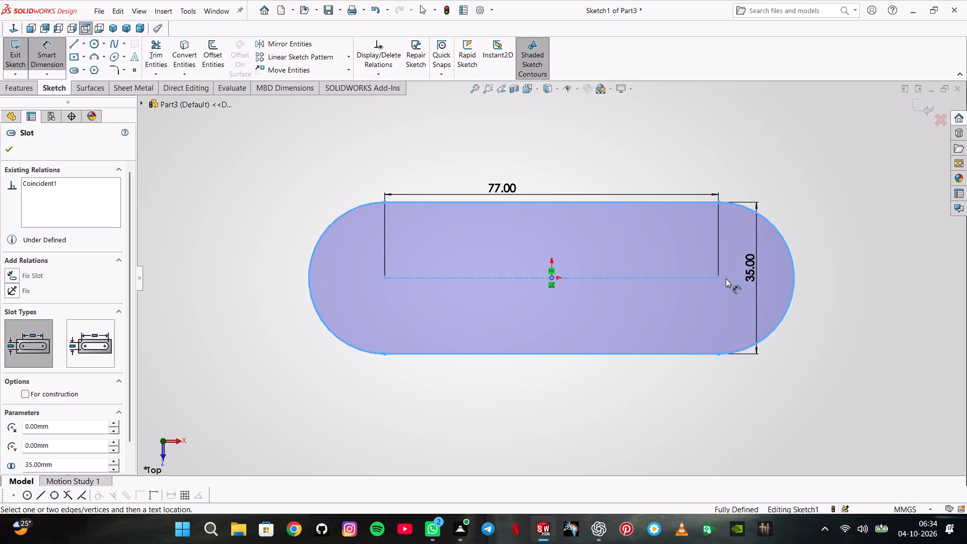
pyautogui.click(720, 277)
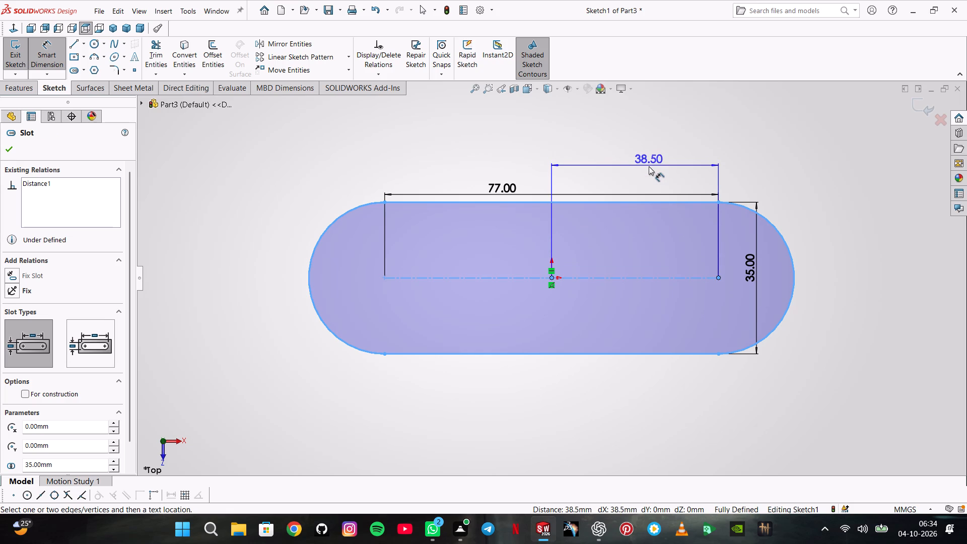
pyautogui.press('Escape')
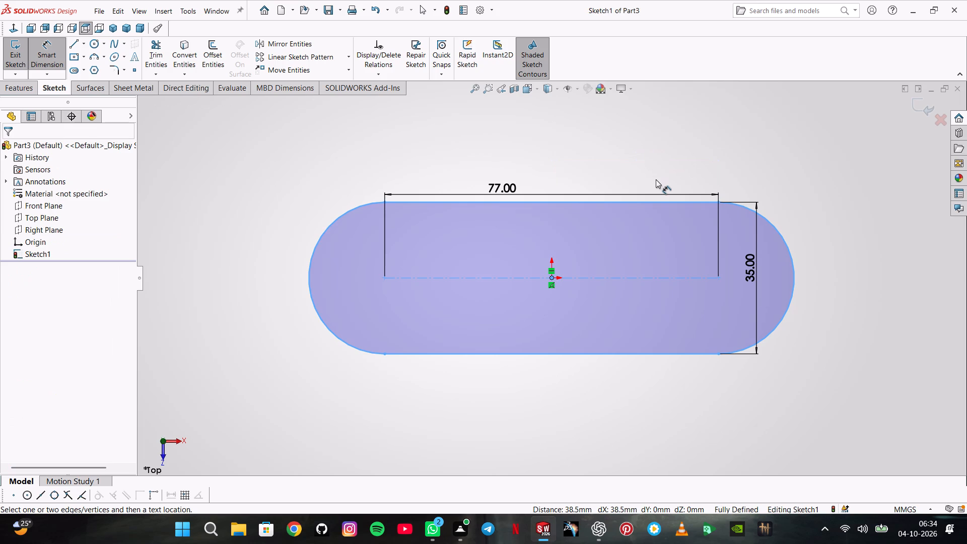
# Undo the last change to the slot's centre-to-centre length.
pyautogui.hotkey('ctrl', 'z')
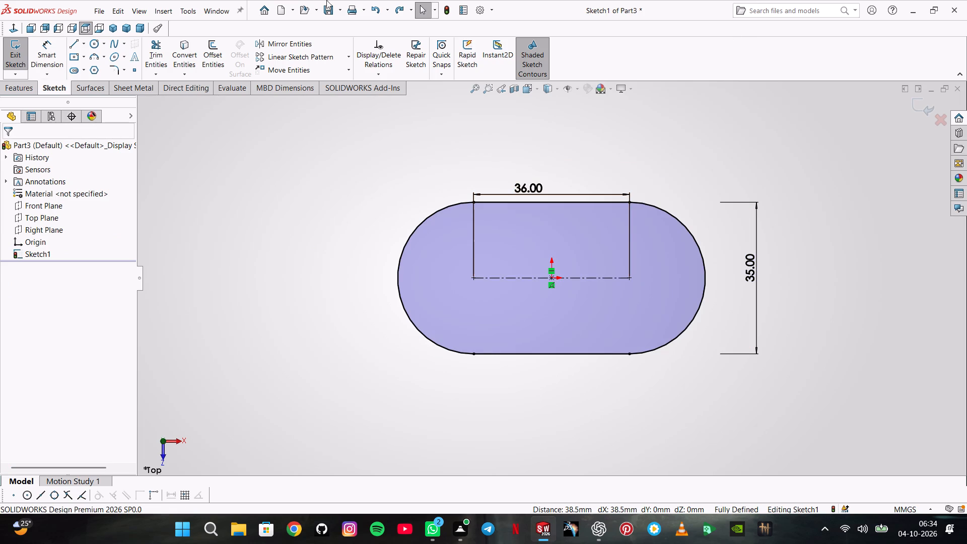
# Sketch a circle of about 5.4 mm radius centred on the slot's left arc centre.
pyautogui.click(94, 45)
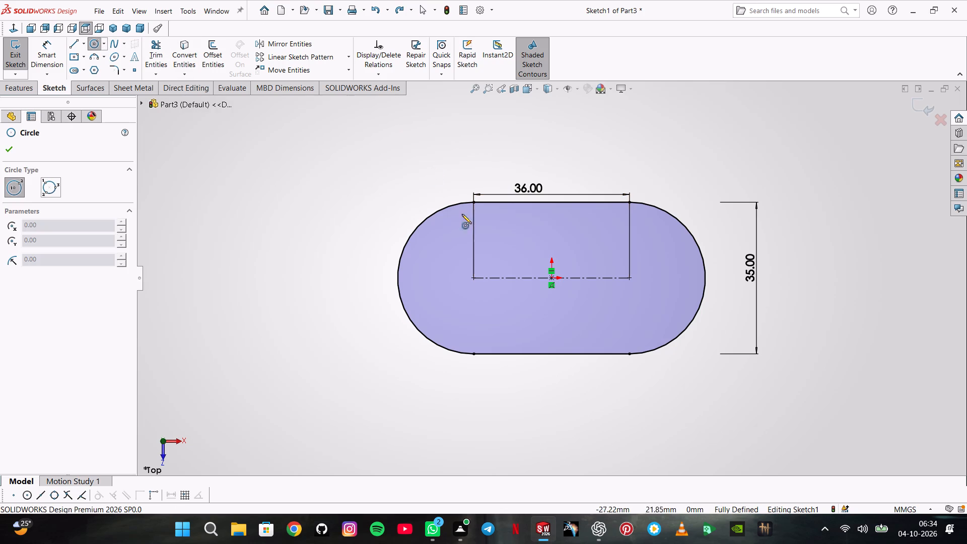
pyautogui.click(476, 281)
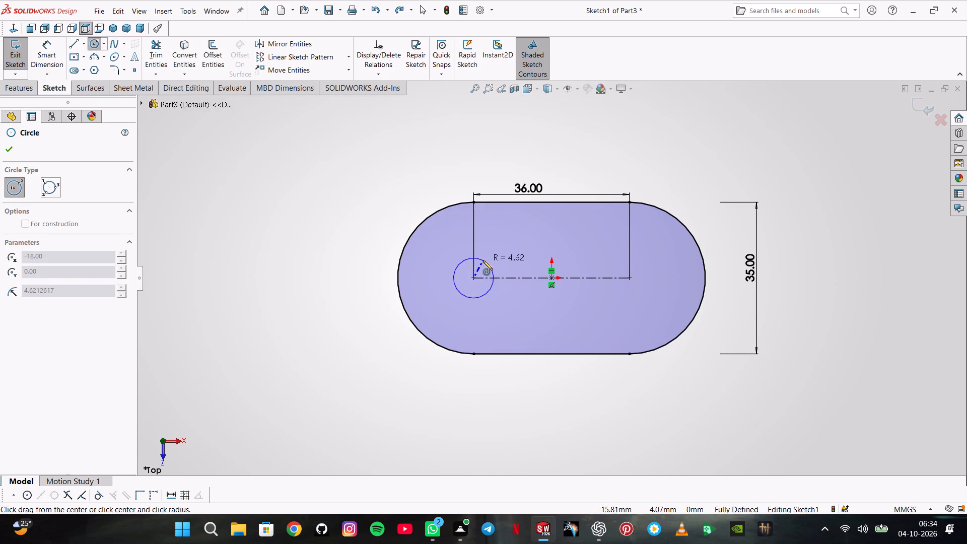
pyautogui.click(486, 258)
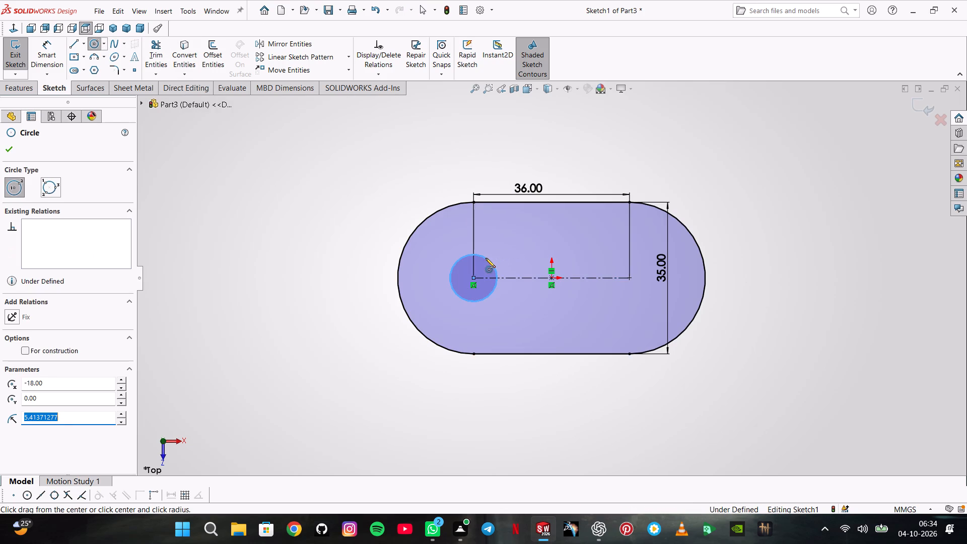
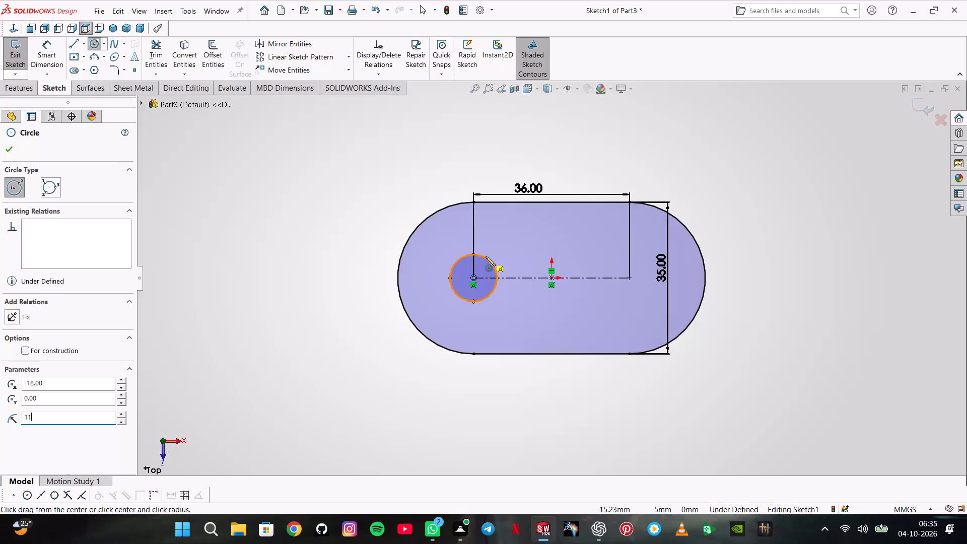
# Sketch a circle of about 6.4 mm radius centred on the slot's right arc centre.
pyautogui.click(630, 280)
pyautogui.click(634, 305)
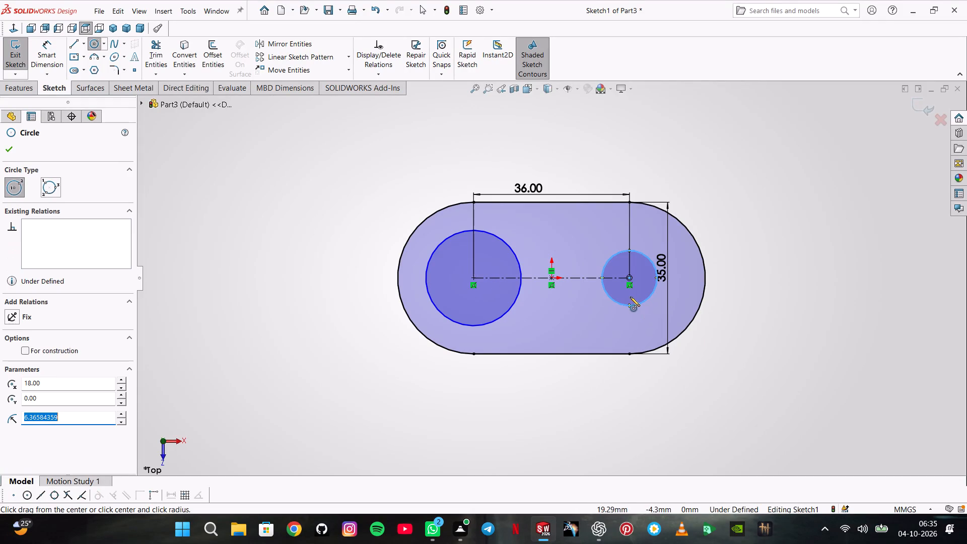
pyautogui.press('`')
pyautogui.press('Escape')
# Add an Equal relation between the two circles at the slot's arc centres.
pyautogui.click(507, 253)
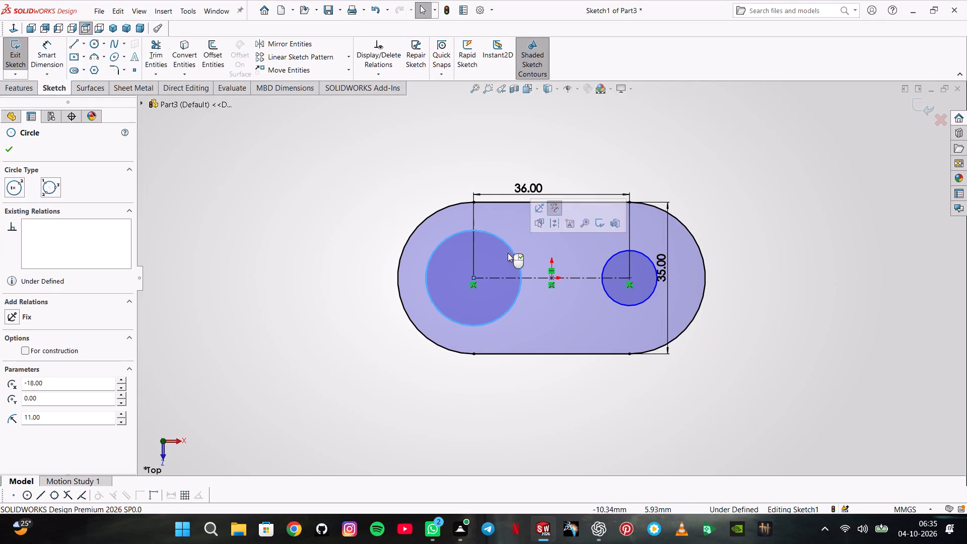
pyautogui.keyDown('ctrl'); pyautogui.click(619, 256); pyautogui.keyUp('ctrl')
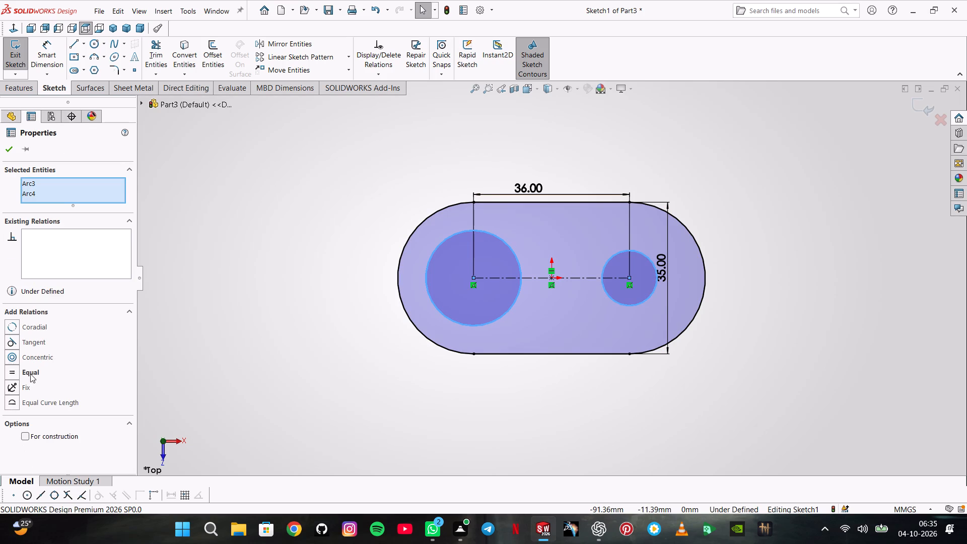
pyautogui.click(30, 374)
# Dimension the left circle's diameter as 22 mm.
pyautogui.click(39, 62)
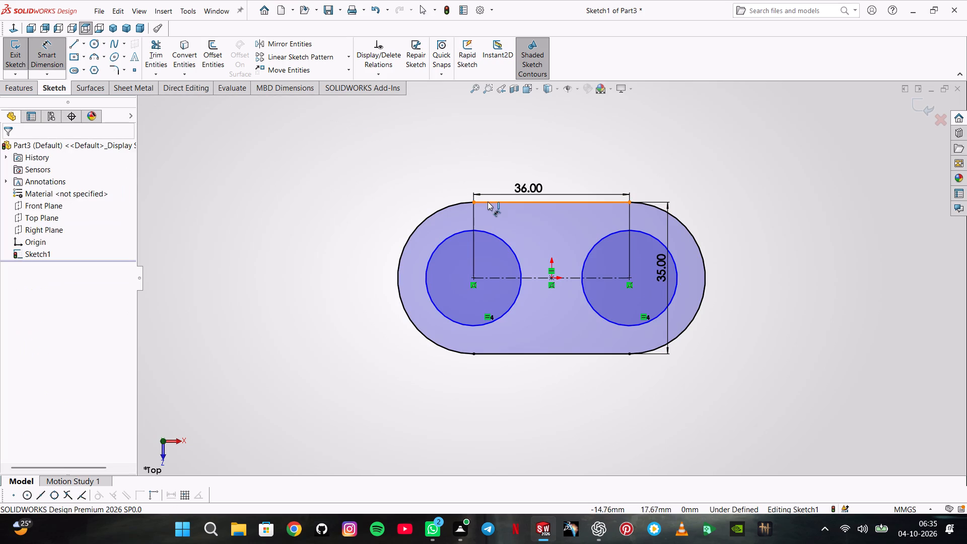
pyautogui.click(493, 234)
pyautogui.click(380, 200)
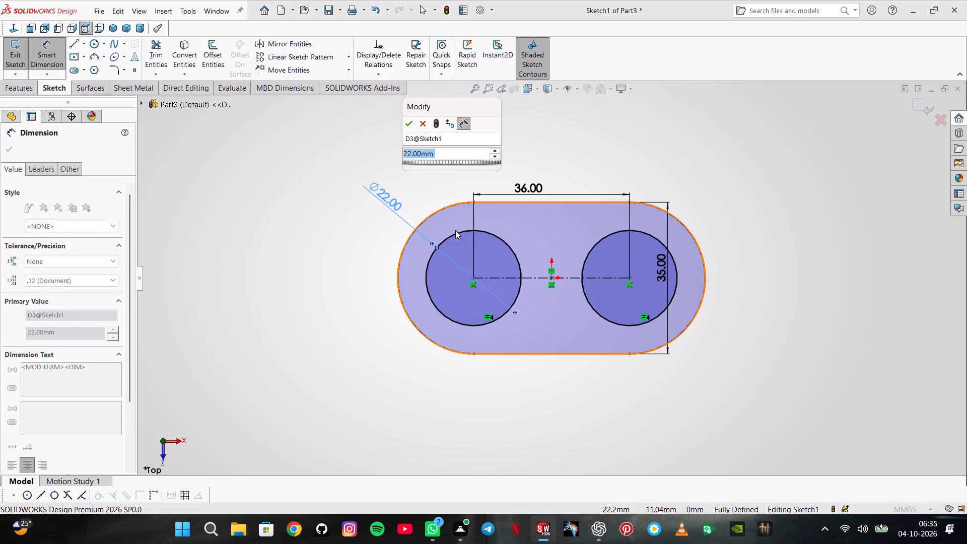
pyautogui.click(404, 128)
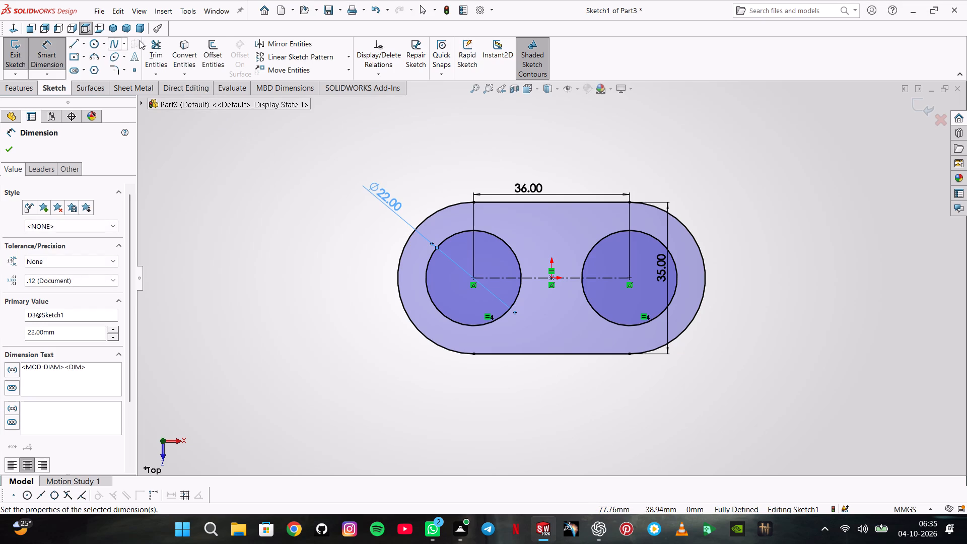
# Sketch two smaller concentric circles, about 3.3 mm radius at the left arc centre and about 3.6 mm at the right.
pyautogui.click(91, 41)
pyautogui.click(475, 281)
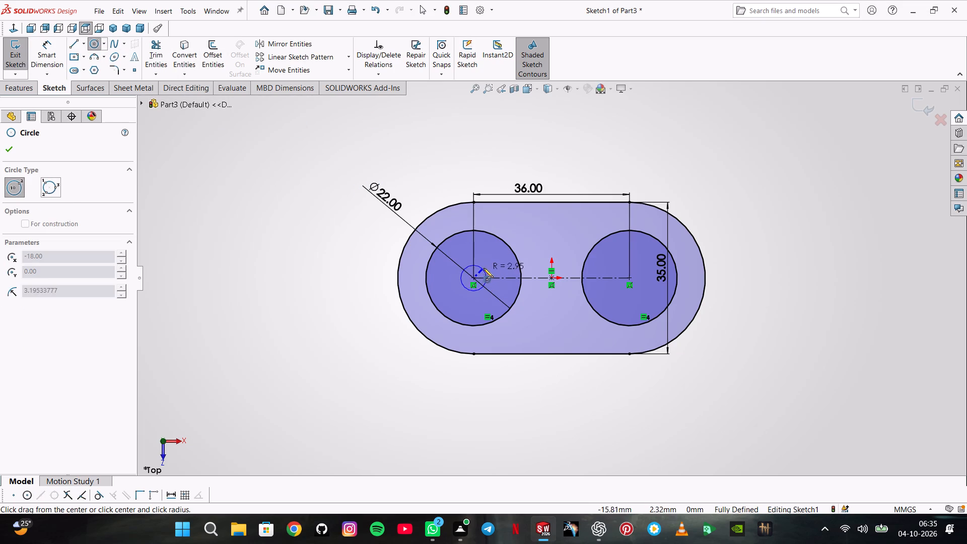
pyautogui.click(483, 268)
pyautogui.click(630, 279)
pyautogui.click(641, 267)
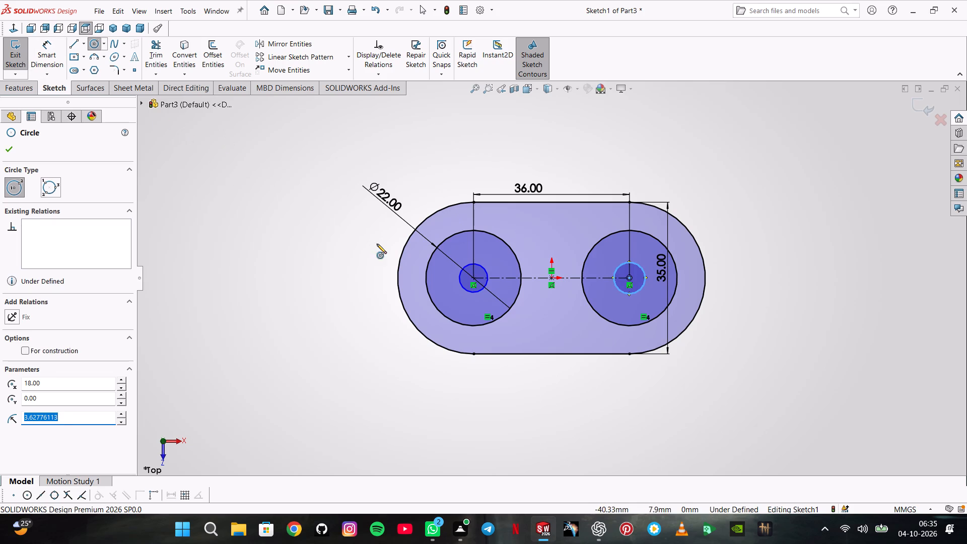
pyautogui.press('Escape')
# Add an Equal relation between the two inner circles.
pyautogui.keyDown('ctrl'); pyautogui.click(464, 269); pyautogui.keyUp('ctrl')
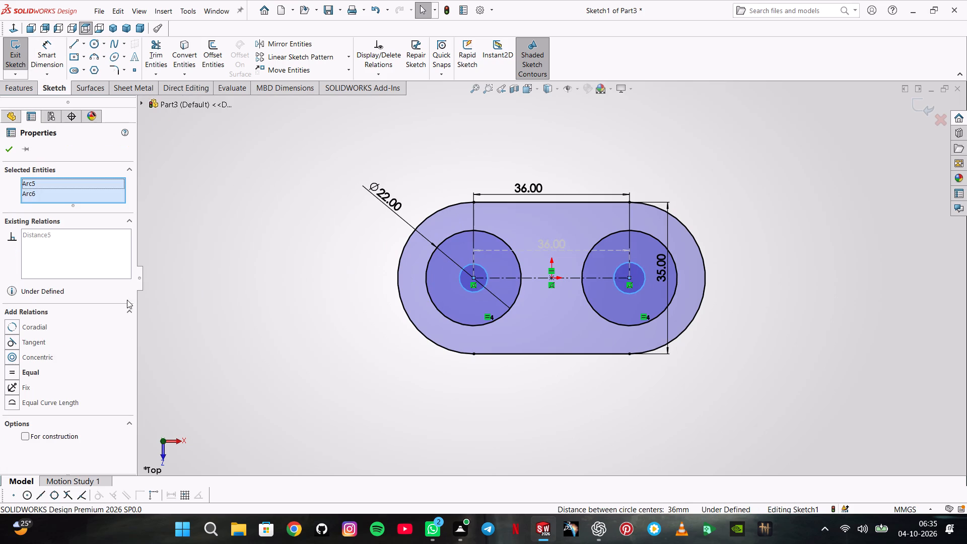
pyautogui.click(40, 376)
pyautogui.press('Escape')
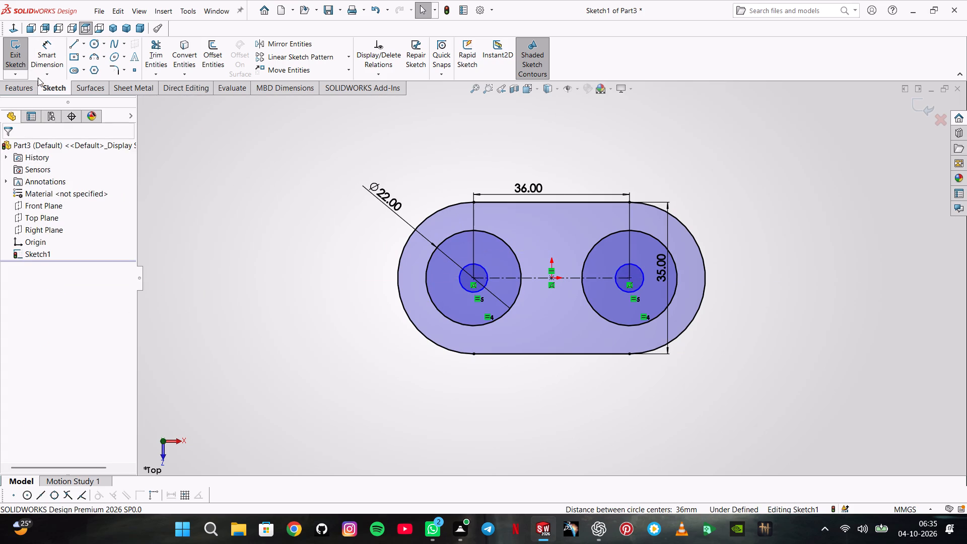
# Dimension the left inner circle's diameter as 12 mm.
pyautogui.click(52, 51)
pyautogui.click(476, 263)
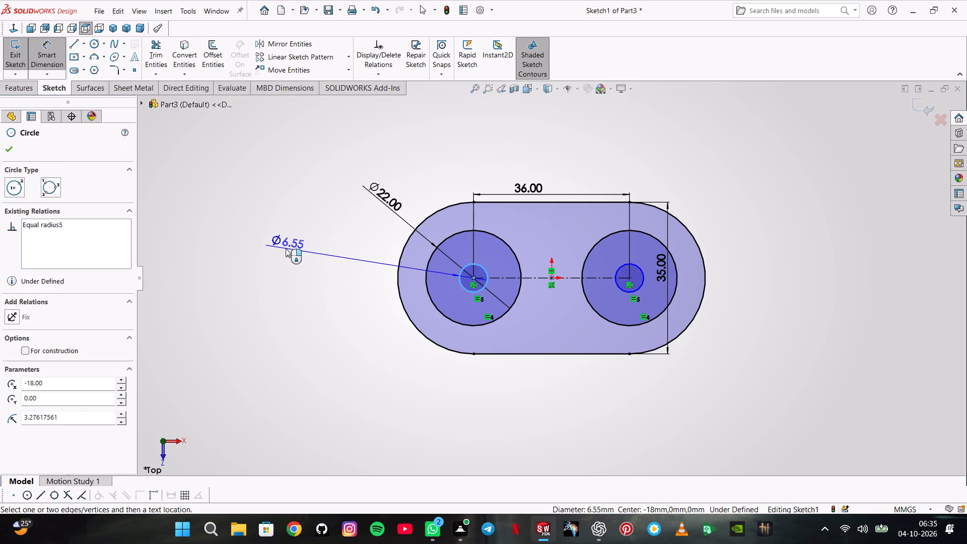
pyautogui.click(286, 248)
pyautogui.write('12')
pyautogui.press('Return')
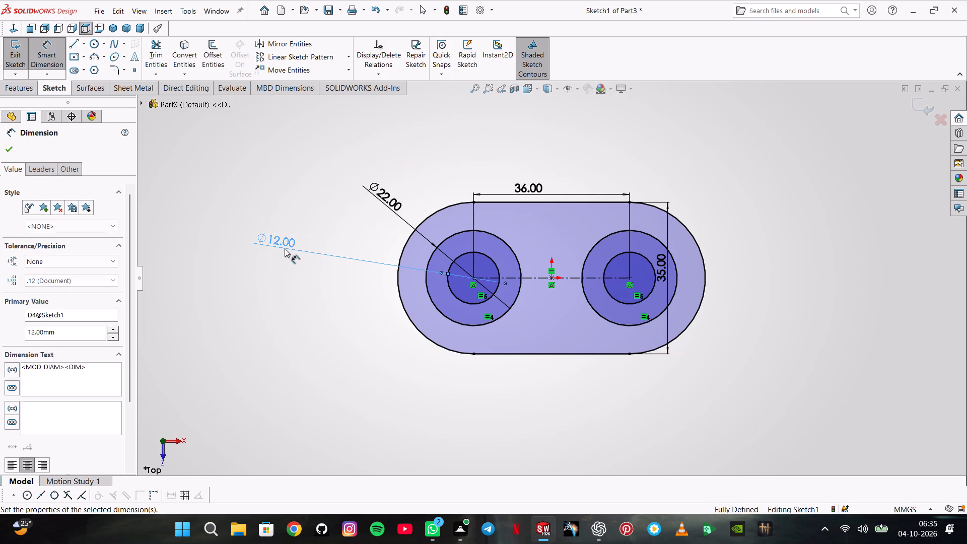
pyautogui.click(4, 144)
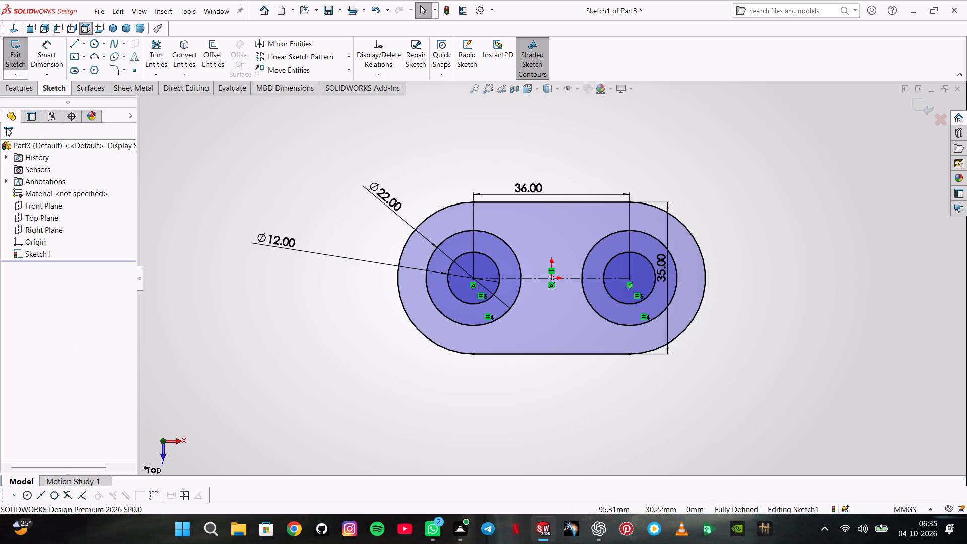
# Extrude the slot region outside the two 22 mm circles as a Mid Plane boss with 10 mm depth.
pyautogui.click(17, 92)
pyautogui.click(59, 66)
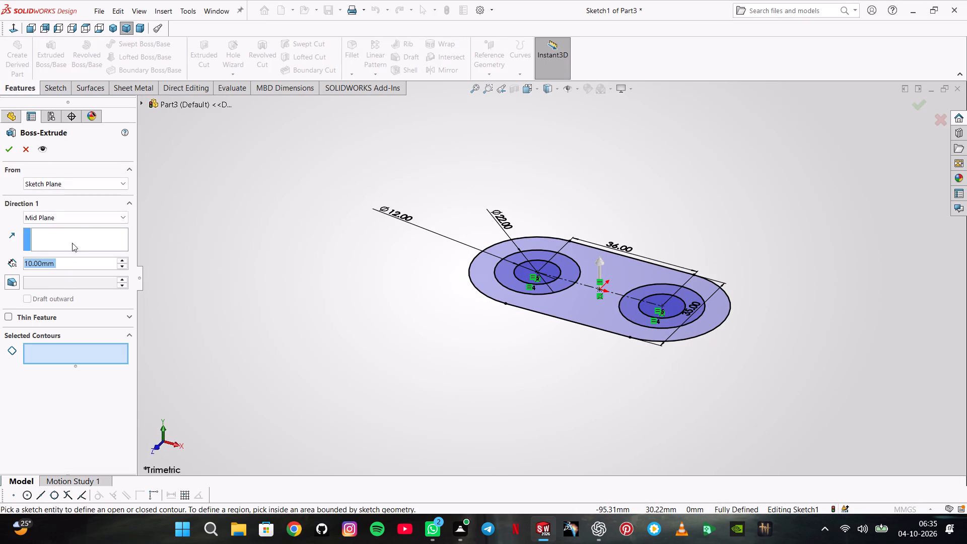
pyautogui.click(77, 215)
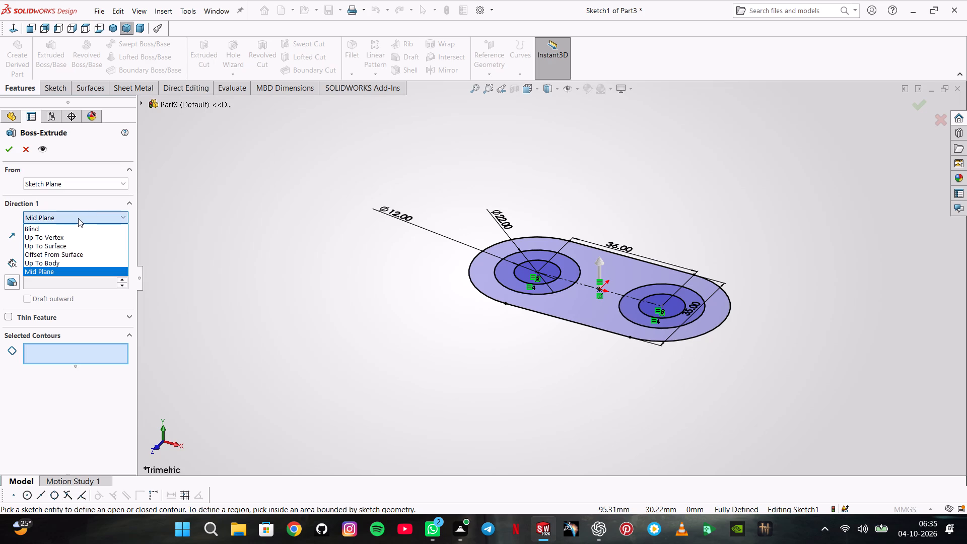
pyautogui.click(78, 218)
pyautogui.click(585, 248)
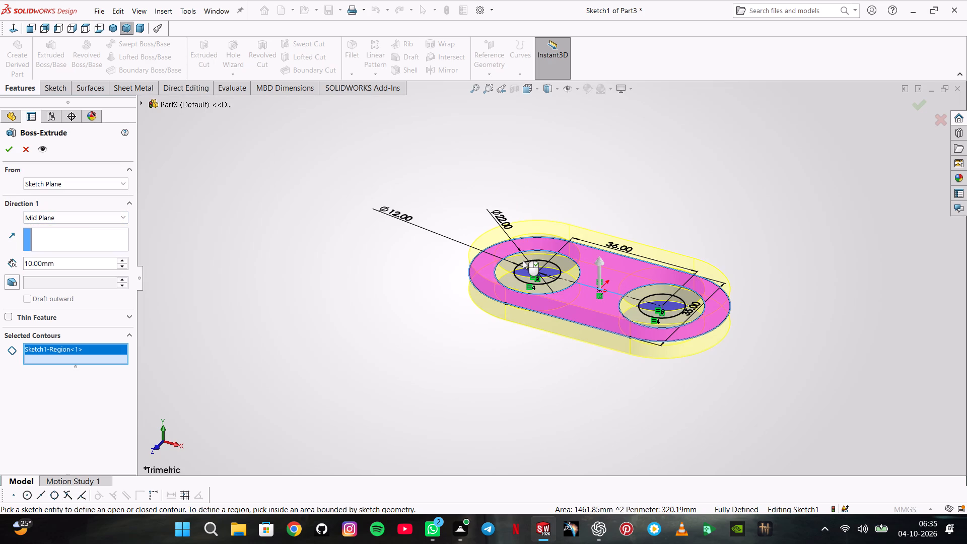
pyautogui.write('15')
pyautogui.press('Return')
pyautogui.click(298, 241)
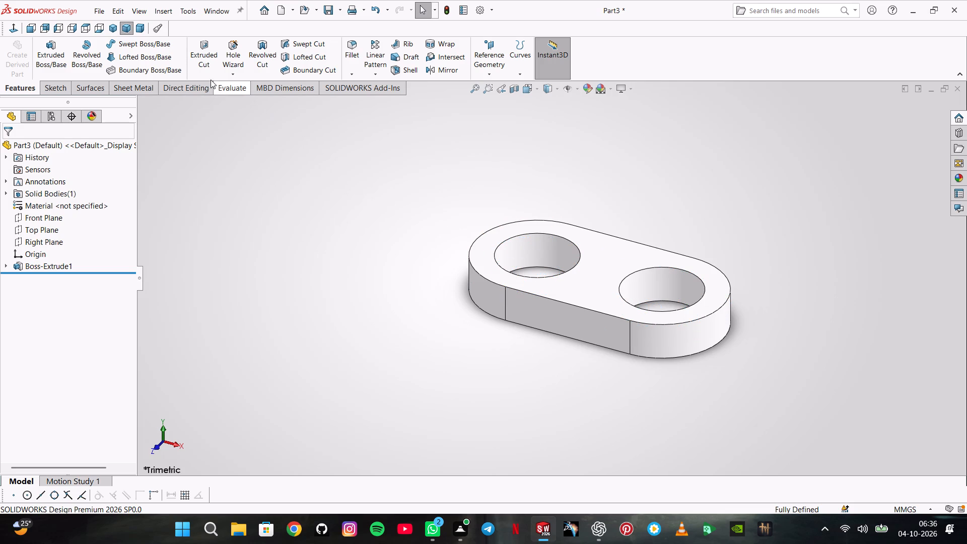
# Start a sketch on the plate's upper face and convert the edges of both 22 mm holes into sketch circles.
pyautogui.click(579, 233)
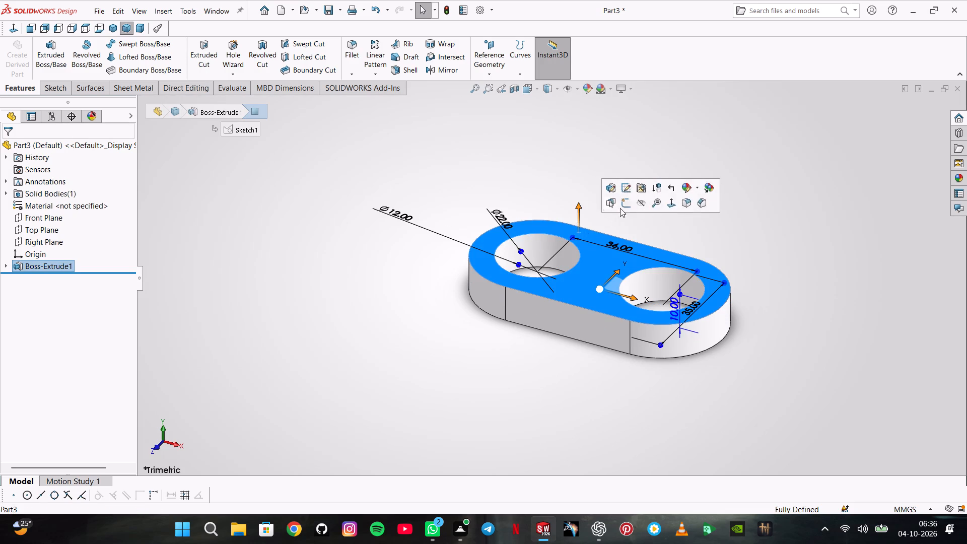
pyautogui.click(627, 203)
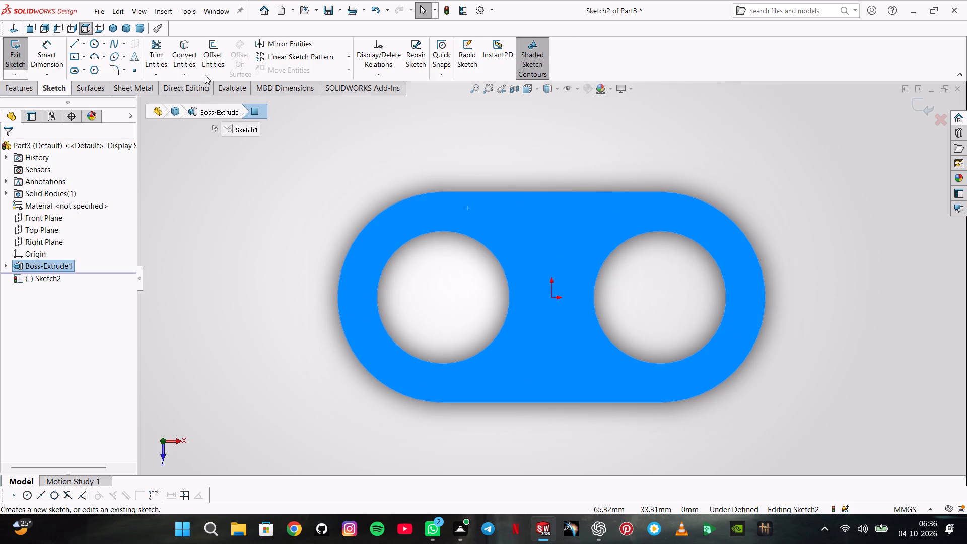
pyautogui.moveTo(315, 193); pyautogui.dragTo(310, 185)
pyautogui.click(192, 66)
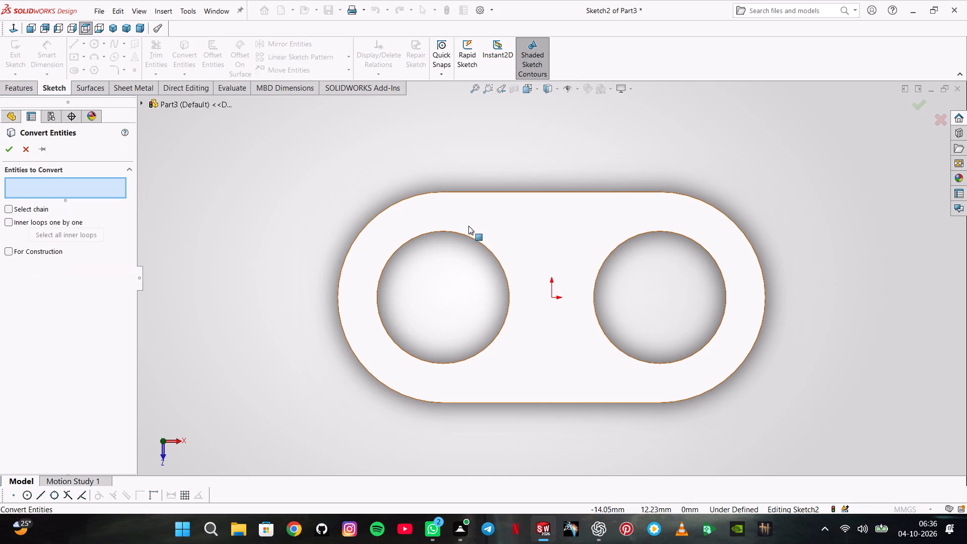
pyautogui.click(473, 238)
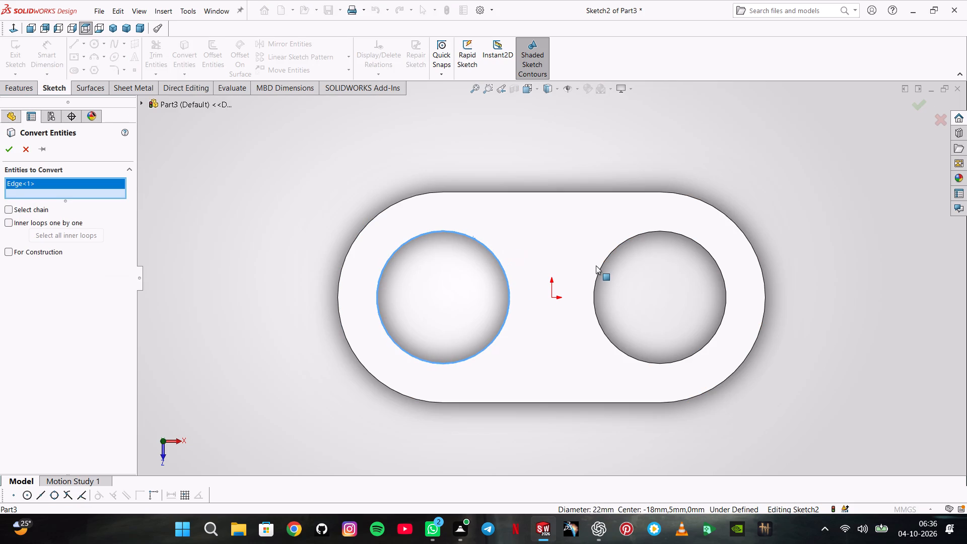
pyautogui.click(602, 264)
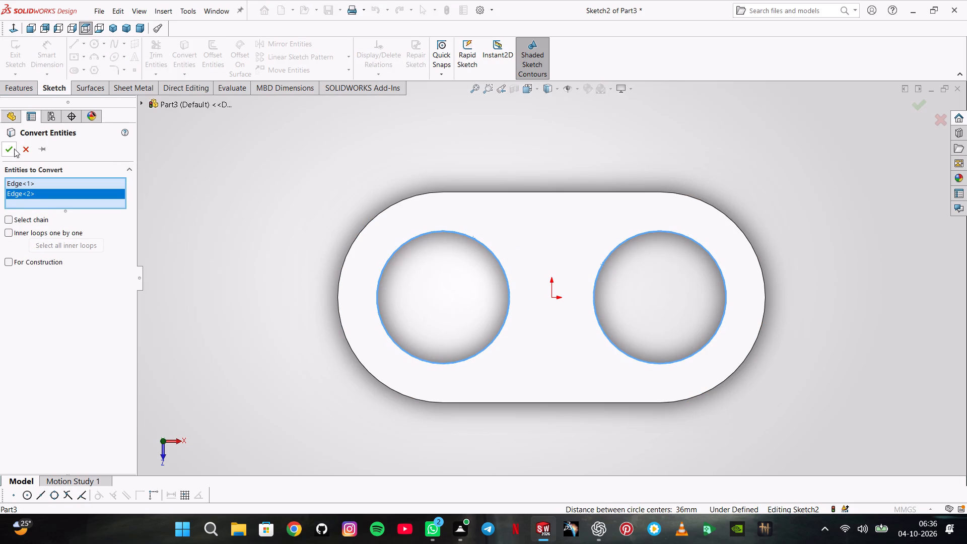
pyautogui.click(16, 156)
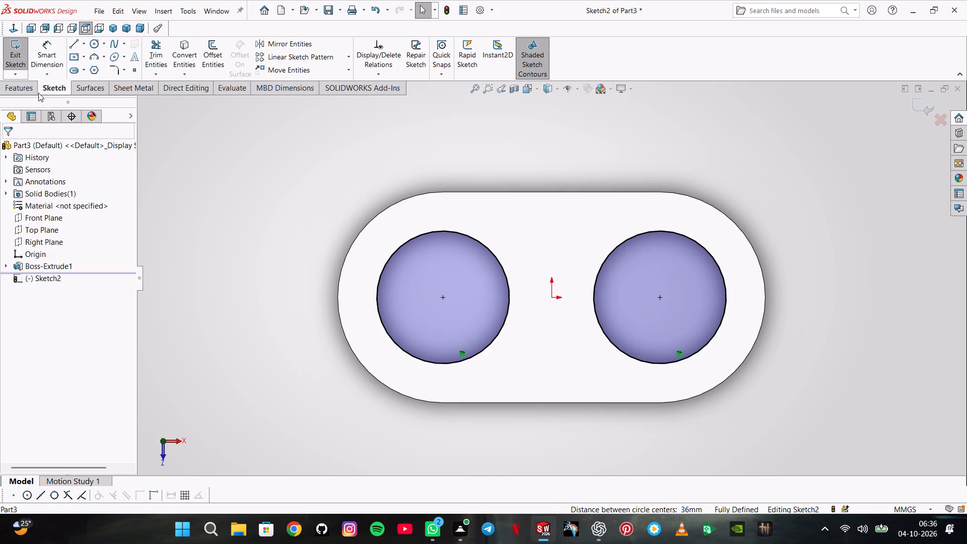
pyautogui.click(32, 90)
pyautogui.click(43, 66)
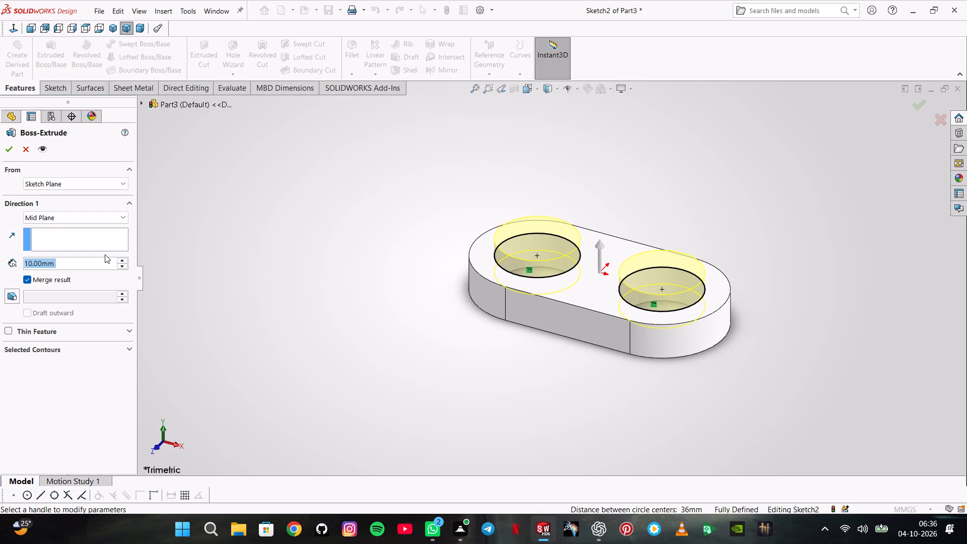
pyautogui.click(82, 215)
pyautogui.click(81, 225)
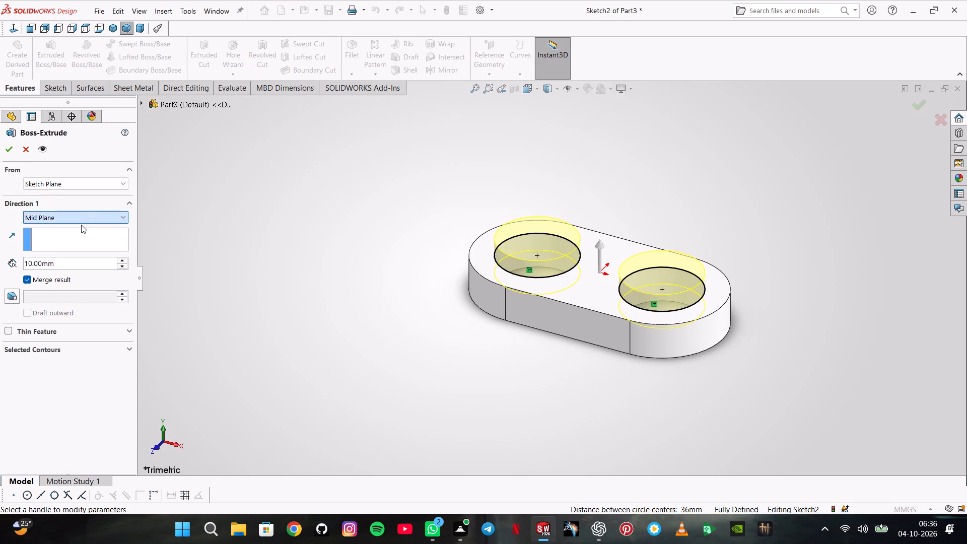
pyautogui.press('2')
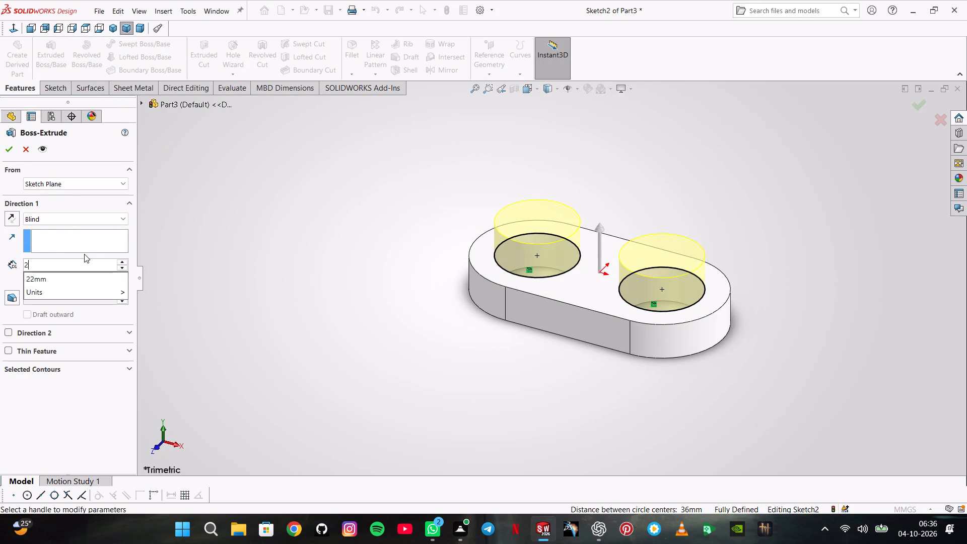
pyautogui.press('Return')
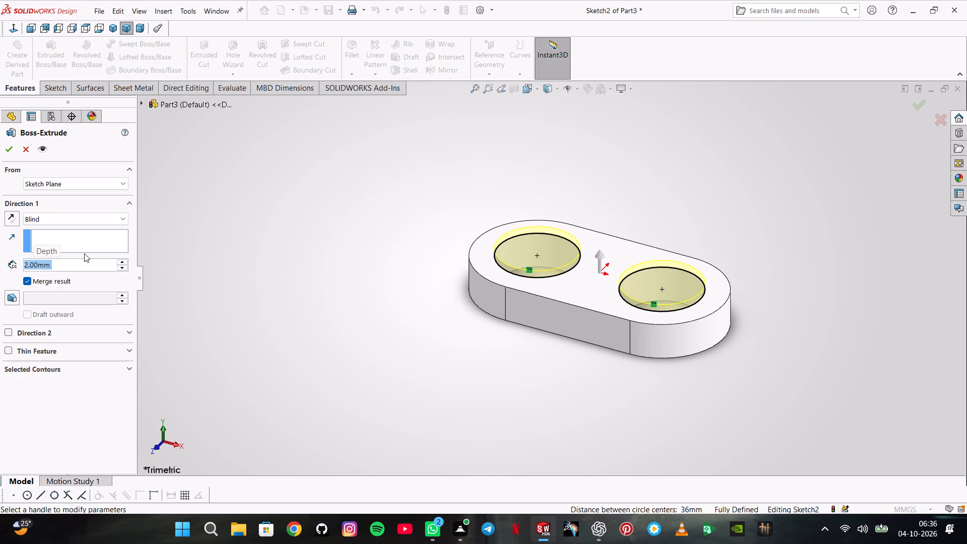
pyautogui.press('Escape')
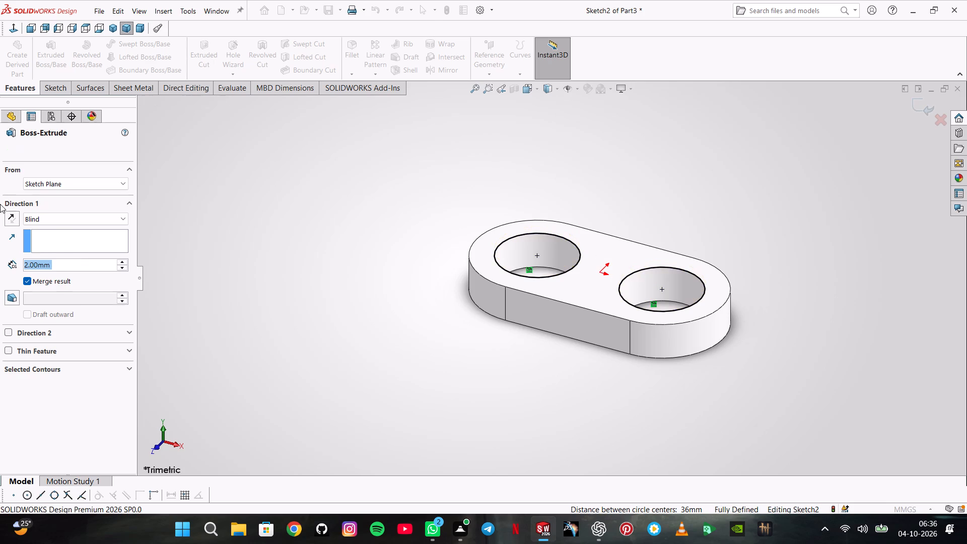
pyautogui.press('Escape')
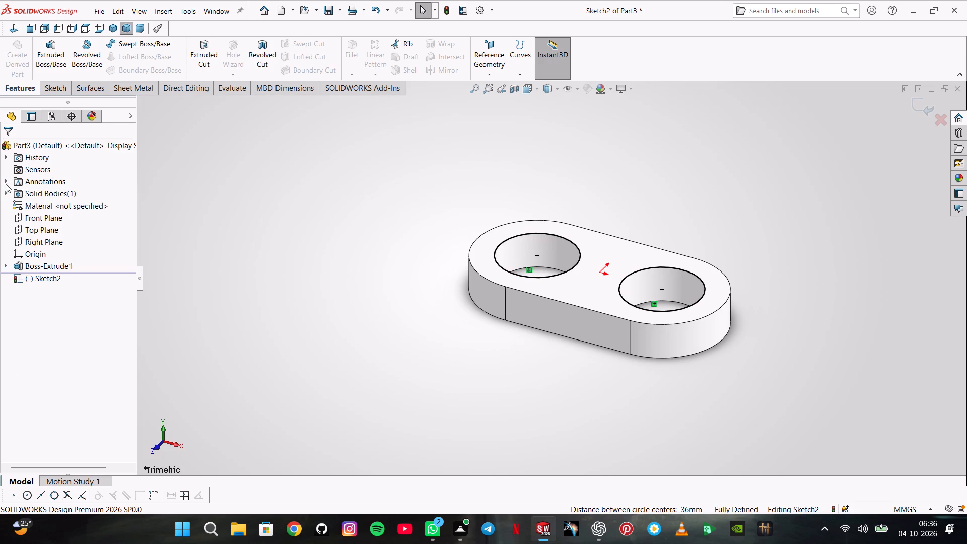
# Exit the sketch containing the two converted hole circles.
pyautogui.click(51, 93)
pyautogui.click(14, 59)
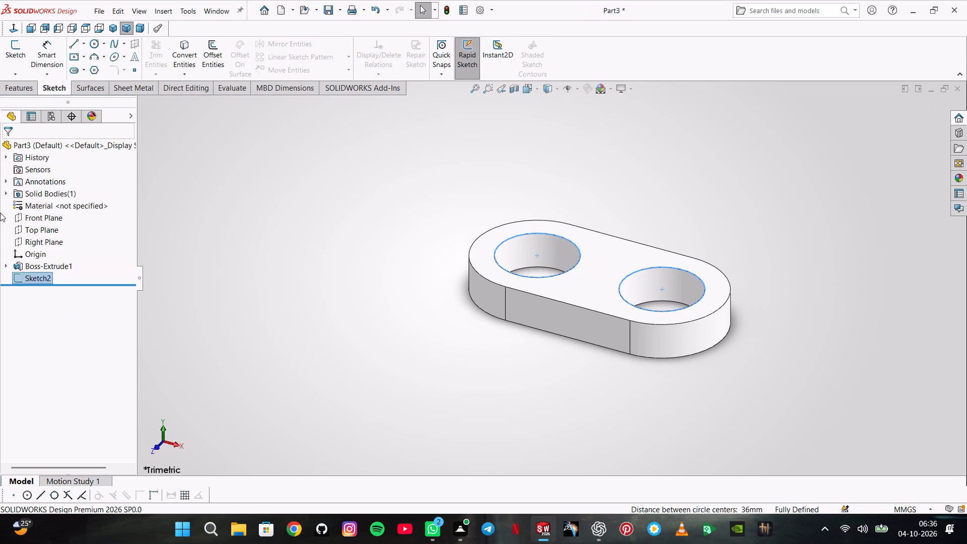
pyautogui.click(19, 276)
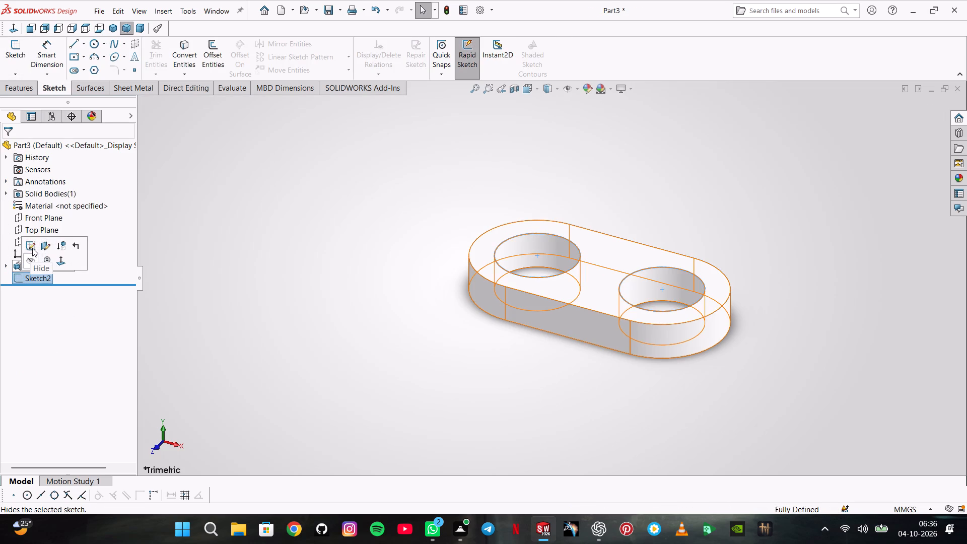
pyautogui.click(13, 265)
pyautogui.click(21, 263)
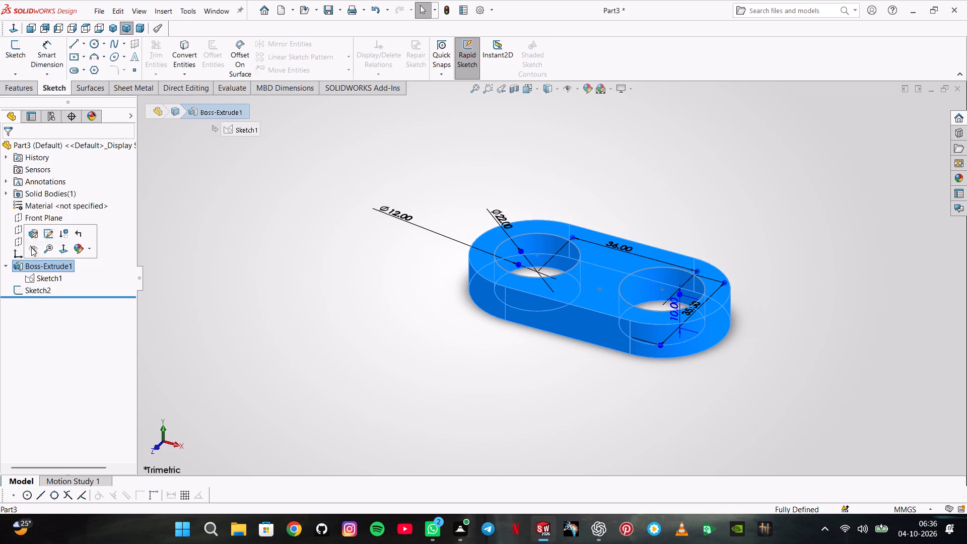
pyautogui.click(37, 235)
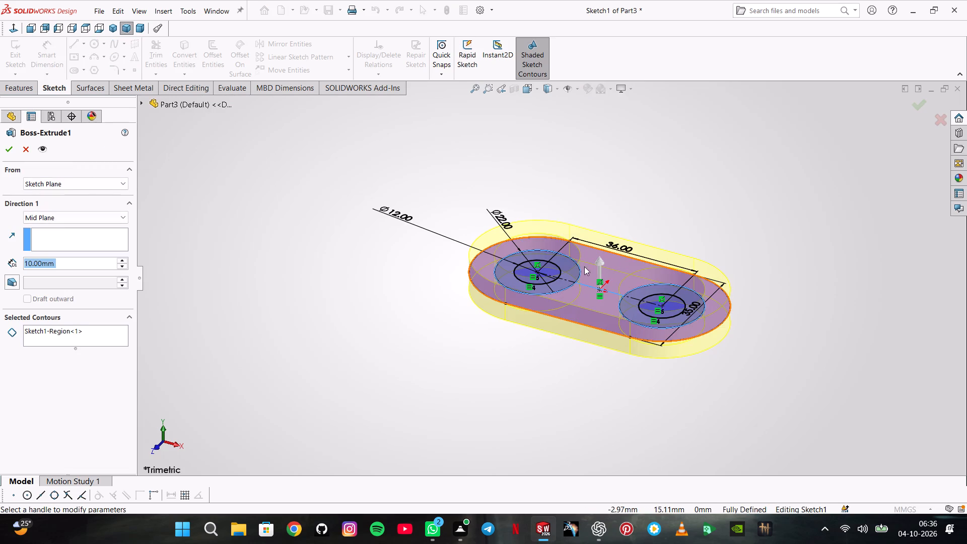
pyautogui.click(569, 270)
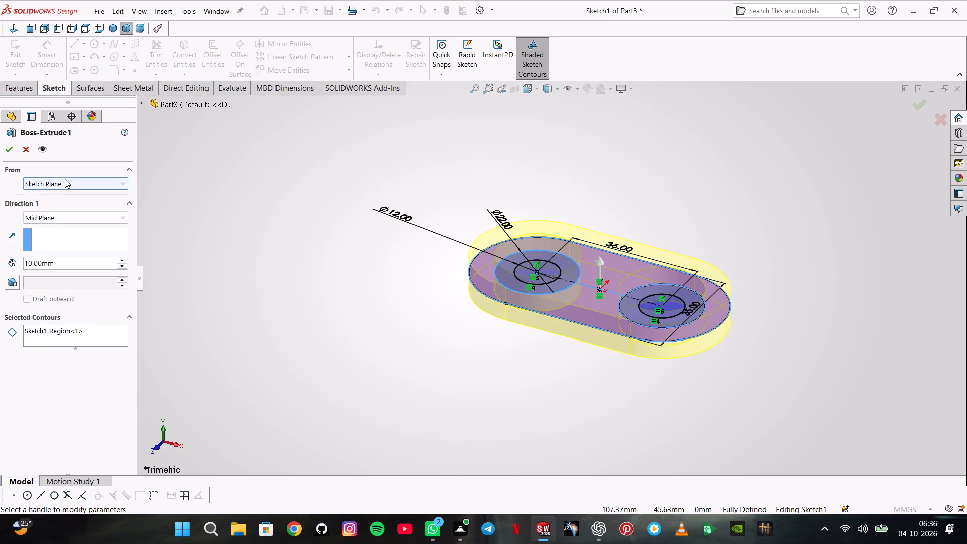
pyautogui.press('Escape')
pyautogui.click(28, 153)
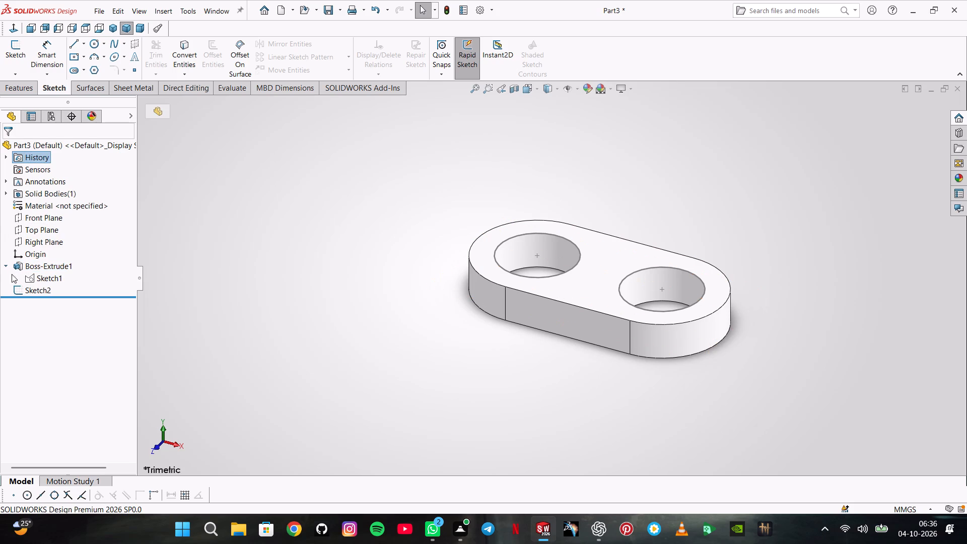
# Reopen the upper-face sketch with the two 22 mm circles for editing and show the plate's base profile sketch.
pyautogui.click(15, 287)
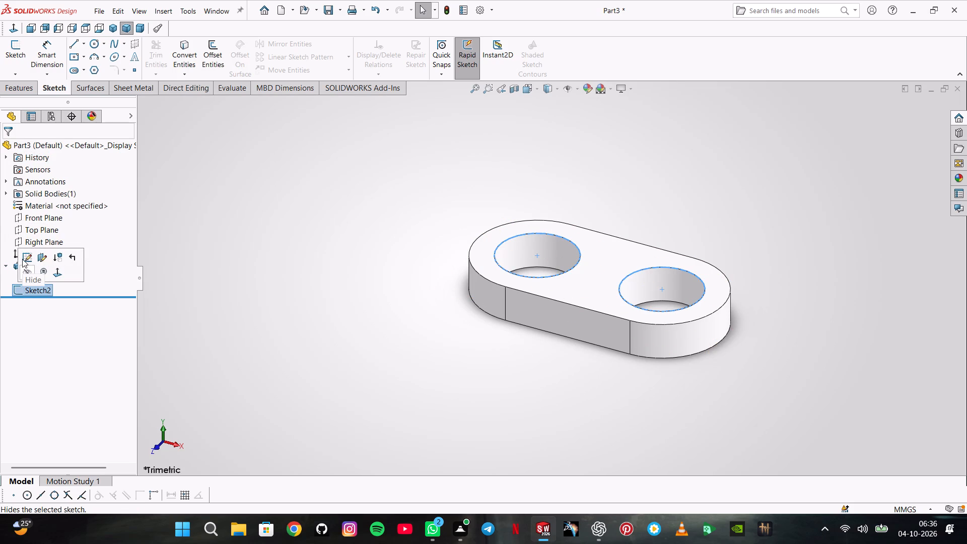
pyautogui.click(113, 248)
pyautogui.click(30, 297)
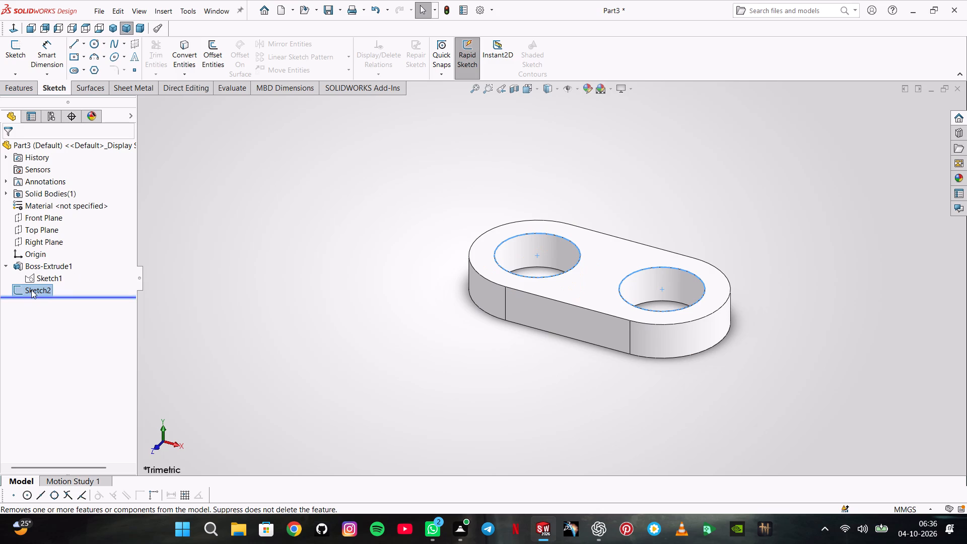
pyautogui.click(31, 290)
pyautogui.click(37, 262)
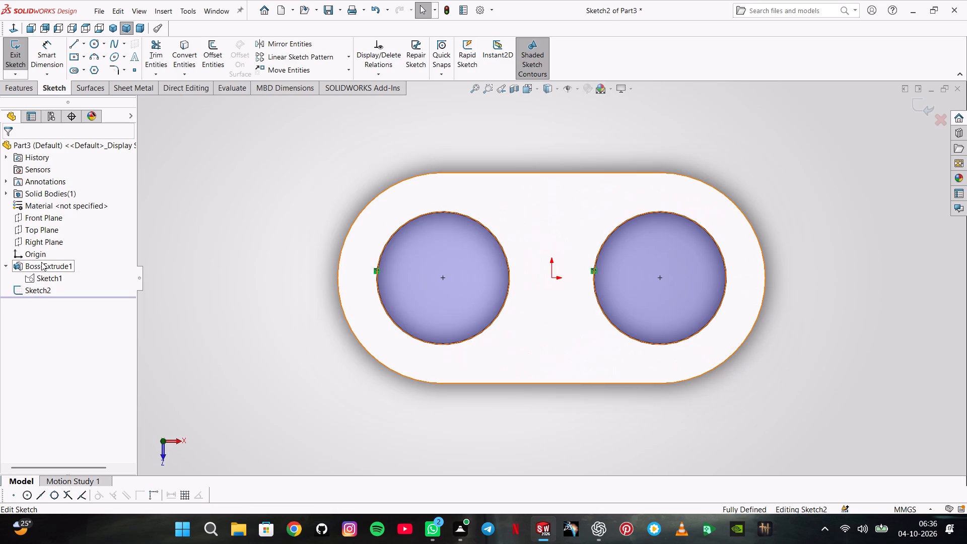
pyautogui.click(43, 275)
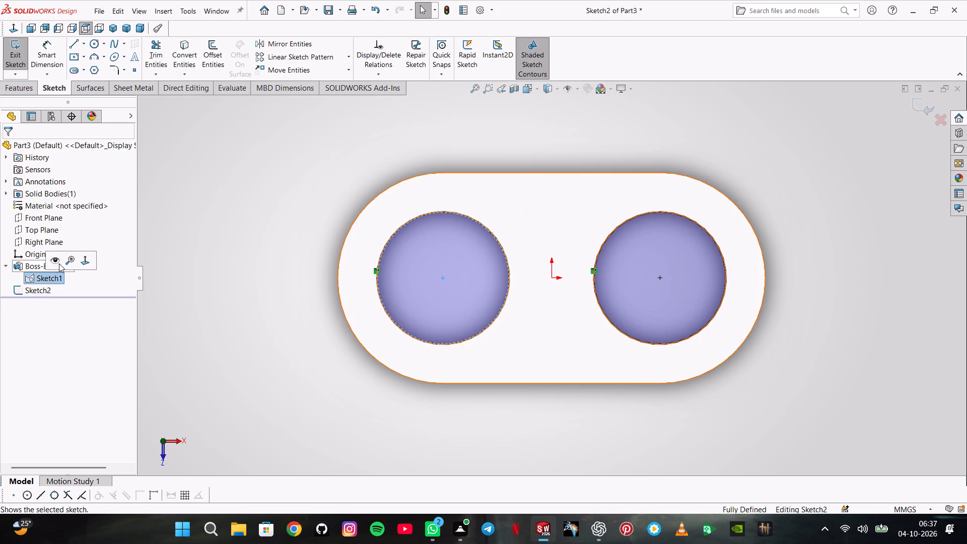
pyautogui.click(59, 263)
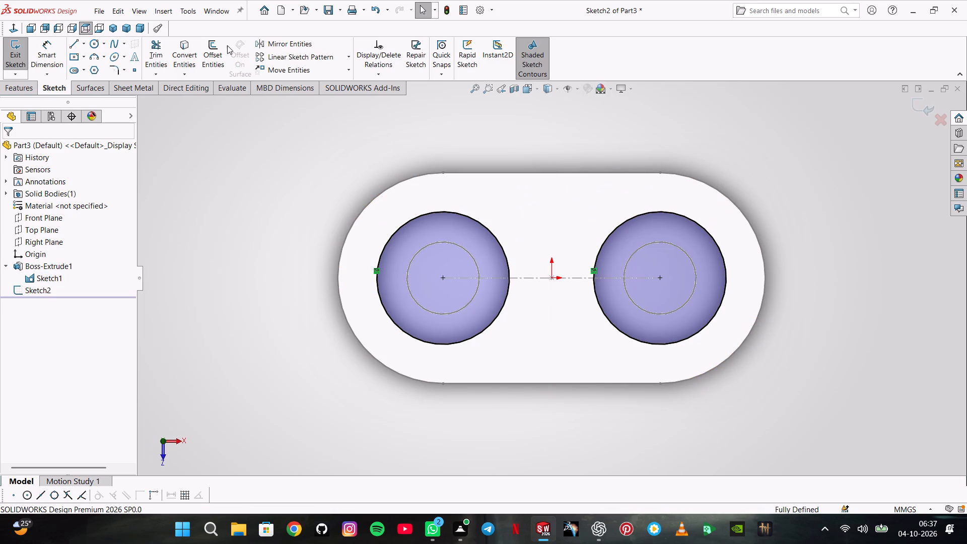
# Convert both 12 mm circles of the base profile sketch into the upper-face sketch.
pyautogui.click(186, 56)
pyautogui.click(473, 258)
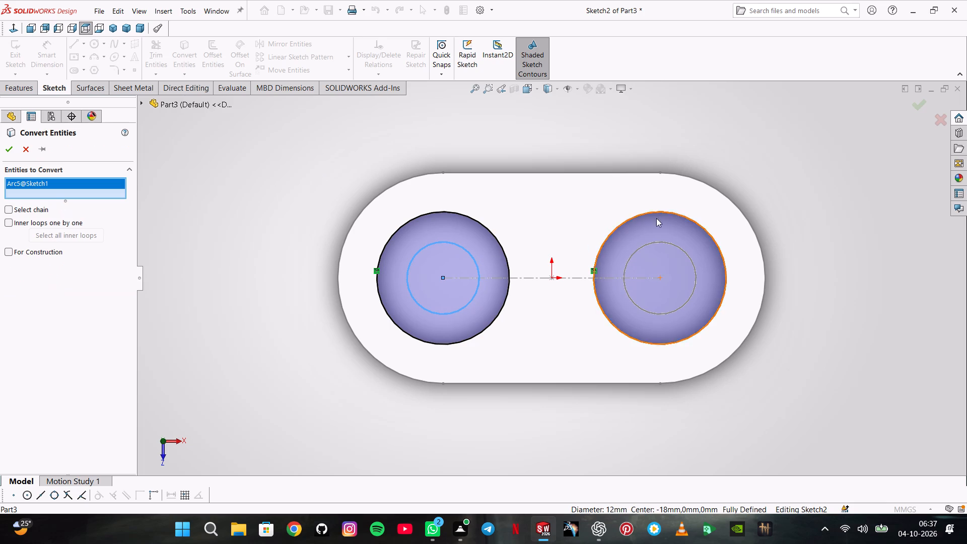
pyautogui.click(672, 243)
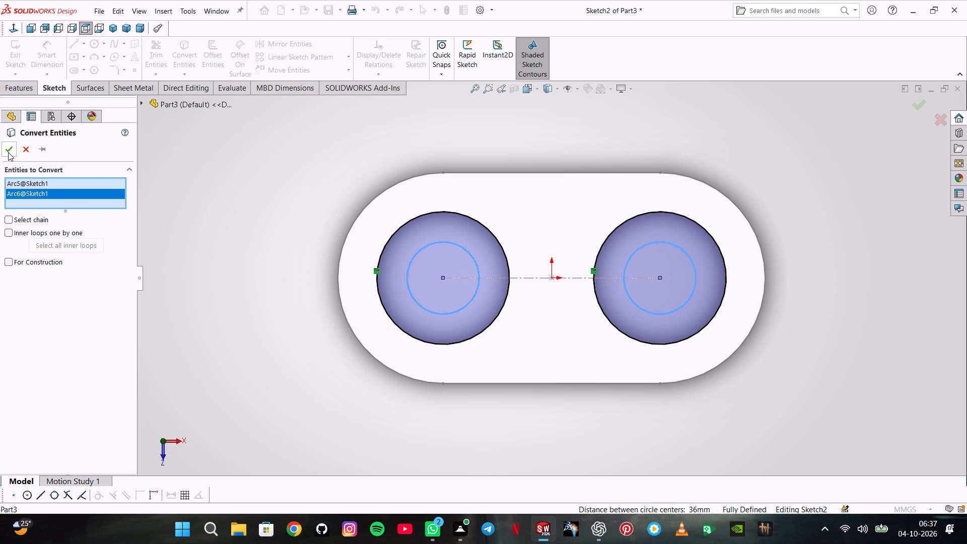
pyautogui.click(8, 152)
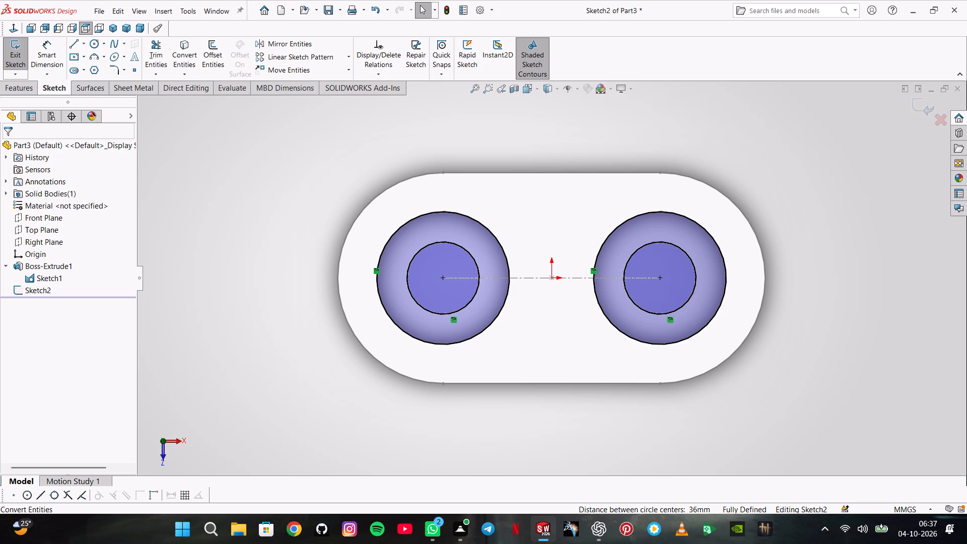
# Start a boss extrusion of both 22 mm circle contours from the upper-face sketch with a Blind end condition.
pyautogui.click(41, 106)
pyautogui.click(30, 96)
pyautogui.click(30, 95)
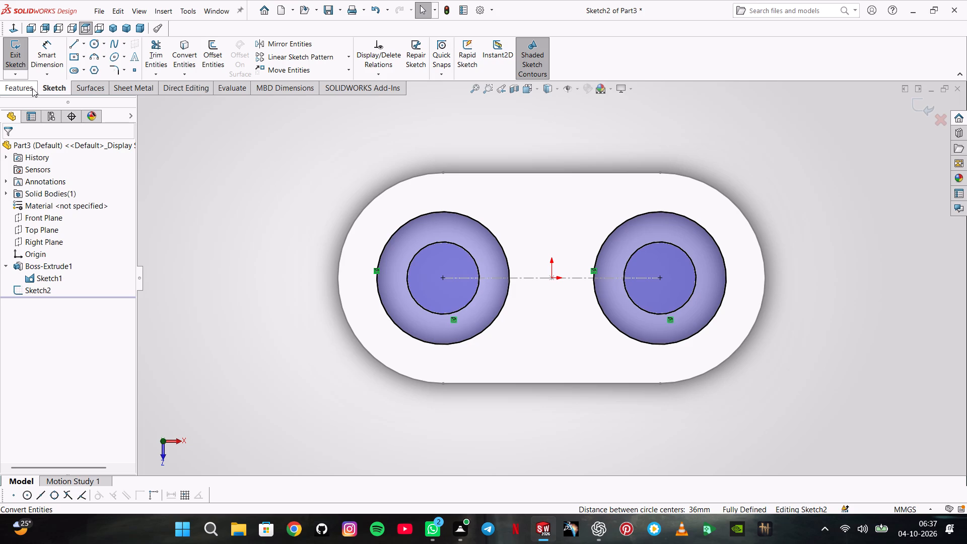
pyautogui.click(32, 88)
pyautogui.click(59, 62)
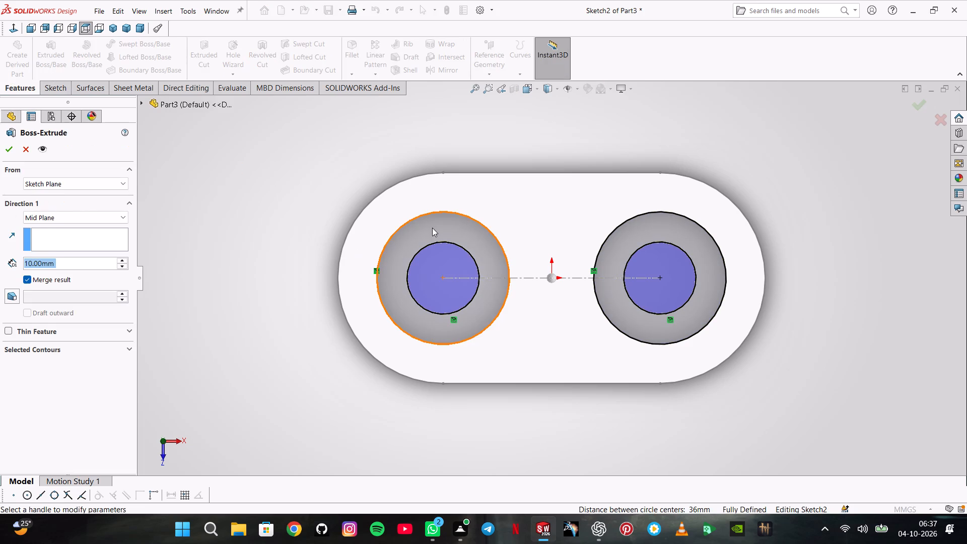
pyautogui.click(432, 228)
pyautogui.moveTo(490, 297); pyautogui.dragTo(491, 218, button='middle')
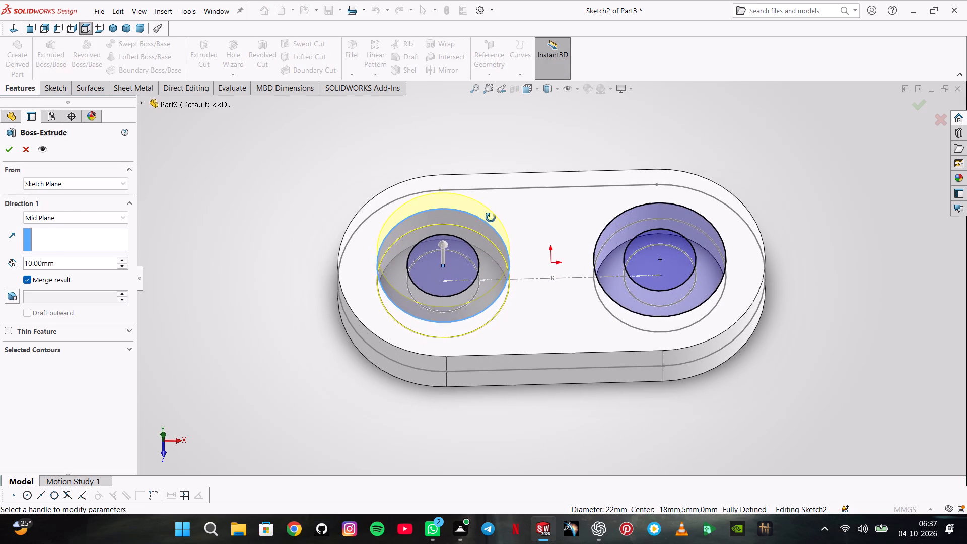
pyautogui.moveTo(491, 218); pyautogui.dragTo(491, 217, button='middle')
pyautogui.click(697, 225)
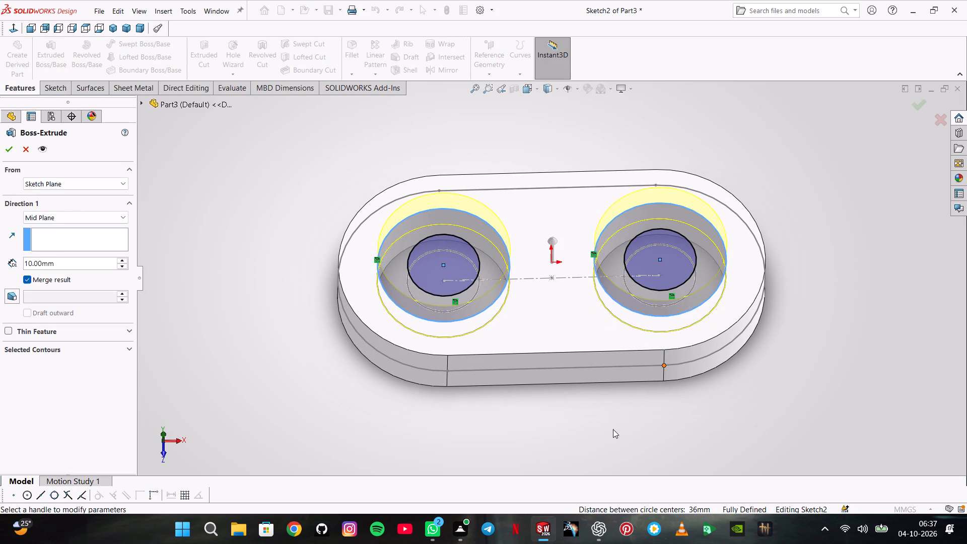
pyautogui.moveTo(613, 429); pyautogui.dragTo(595, 328, button='middle')
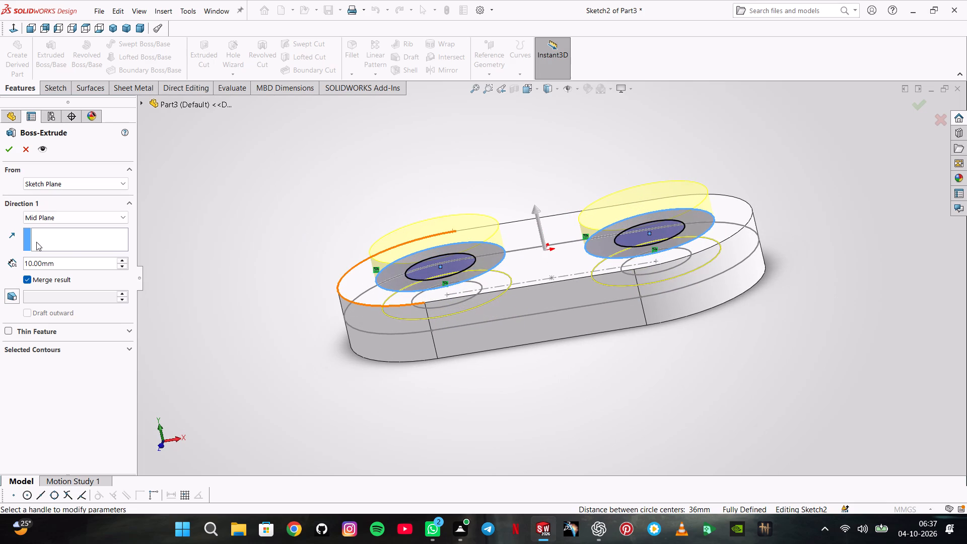
pyautogui.click(52, 218)
pyautogui.click(51, 230)
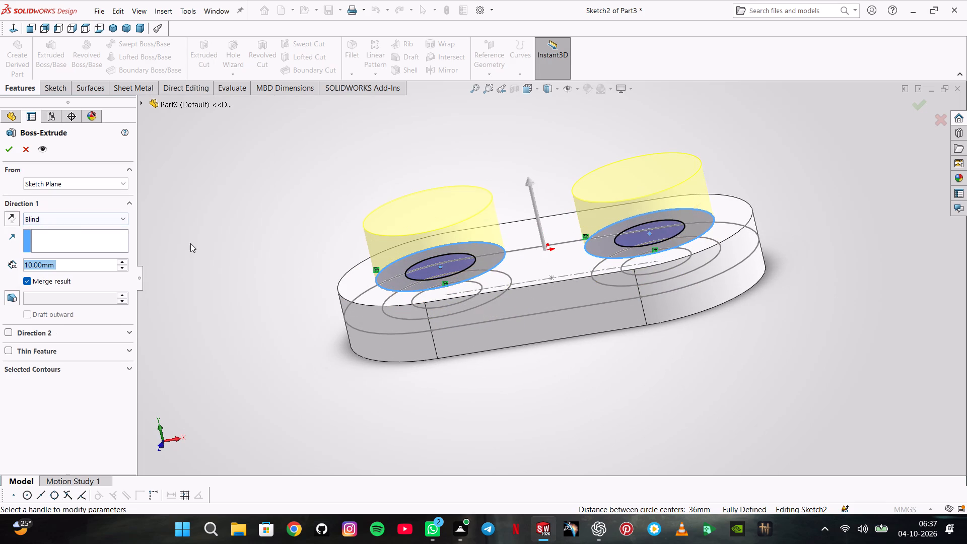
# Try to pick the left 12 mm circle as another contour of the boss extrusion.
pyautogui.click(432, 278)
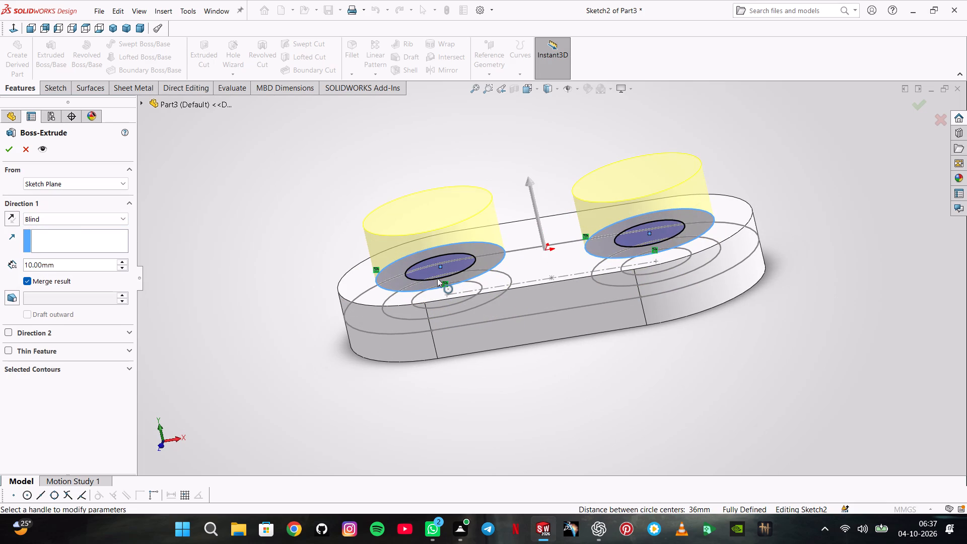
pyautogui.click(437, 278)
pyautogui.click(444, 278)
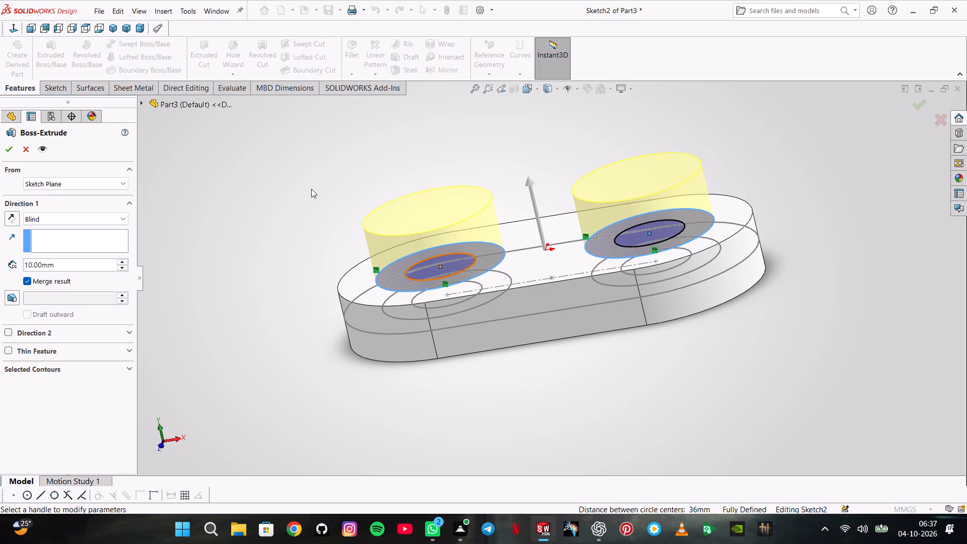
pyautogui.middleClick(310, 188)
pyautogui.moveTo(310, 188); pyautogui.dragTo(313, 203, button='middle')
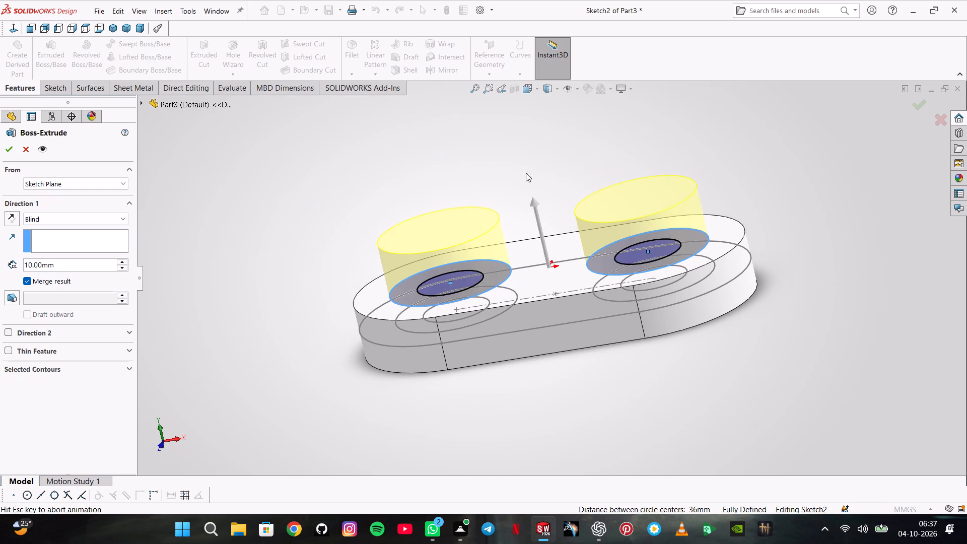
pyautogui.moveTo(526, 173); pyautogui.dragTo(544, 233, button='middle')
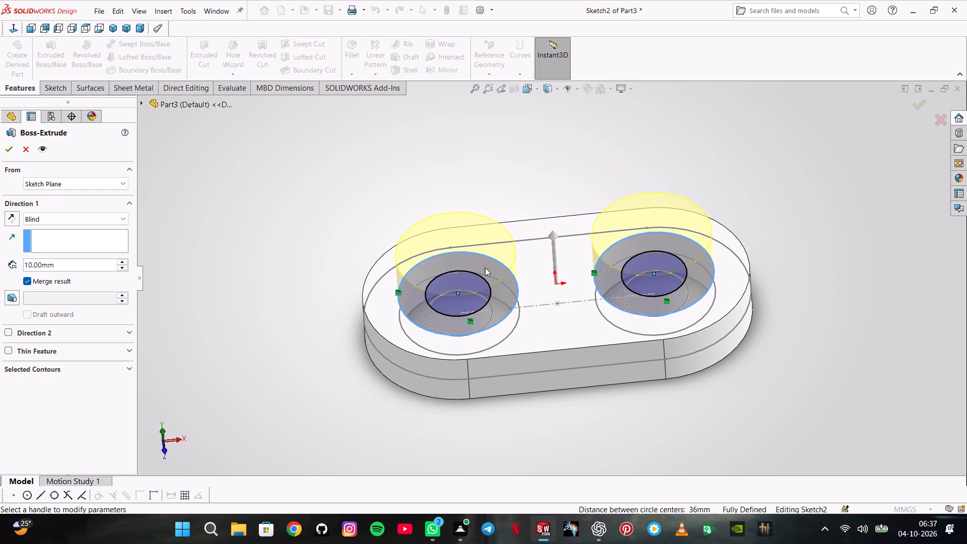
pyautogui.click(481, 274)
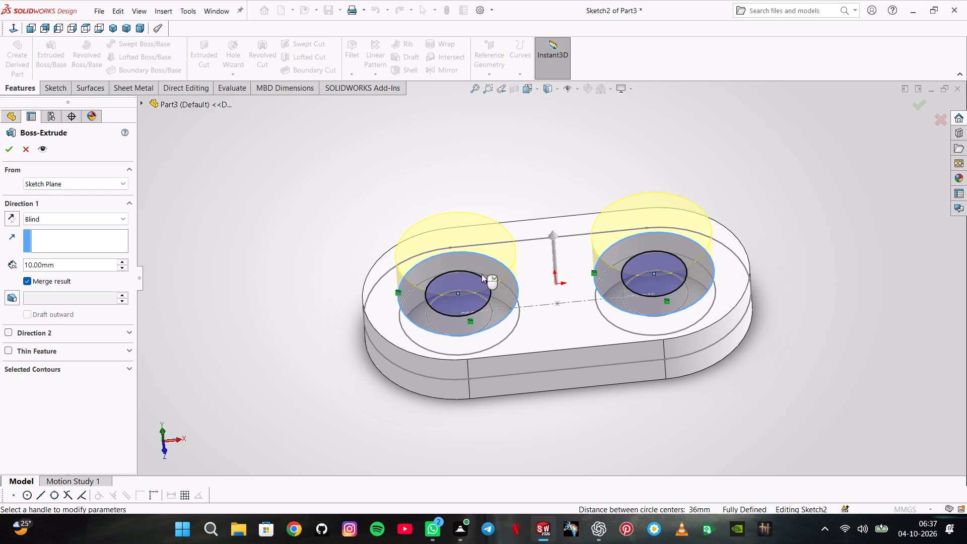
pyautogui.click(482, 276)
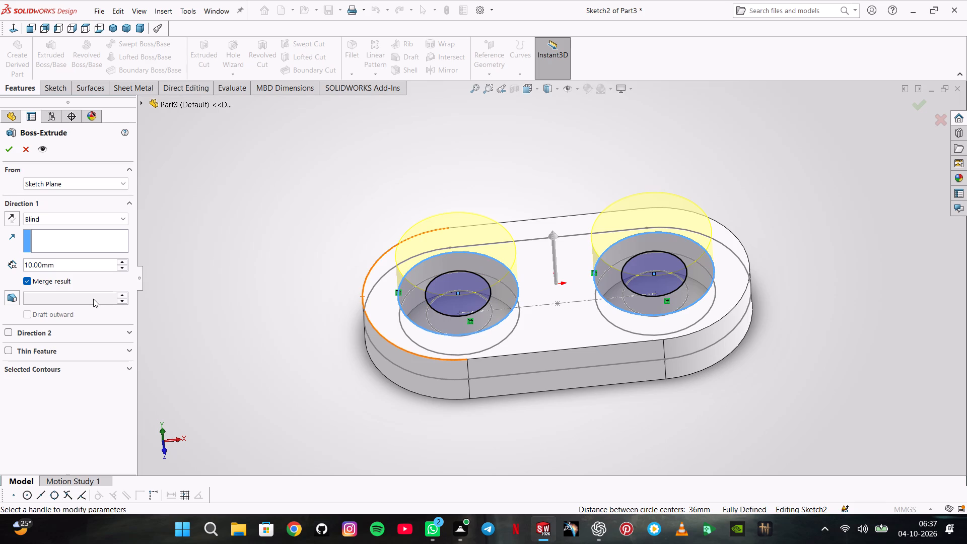
# Set the boss extrusion depth to 2 mm and complete the feature.
pyautogui.doubleClick(96, 269)
pyautogui.press('1')
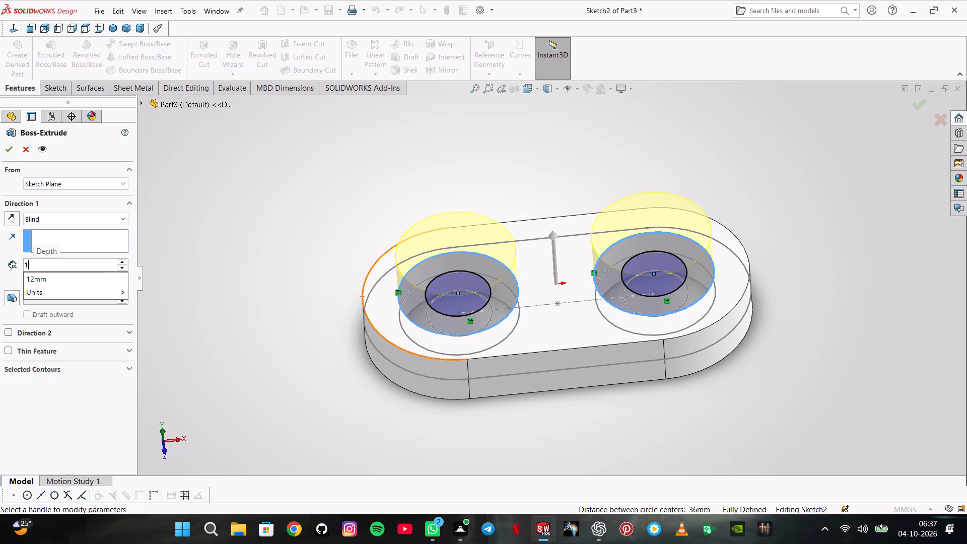
pyautogui.press('BackSpace')
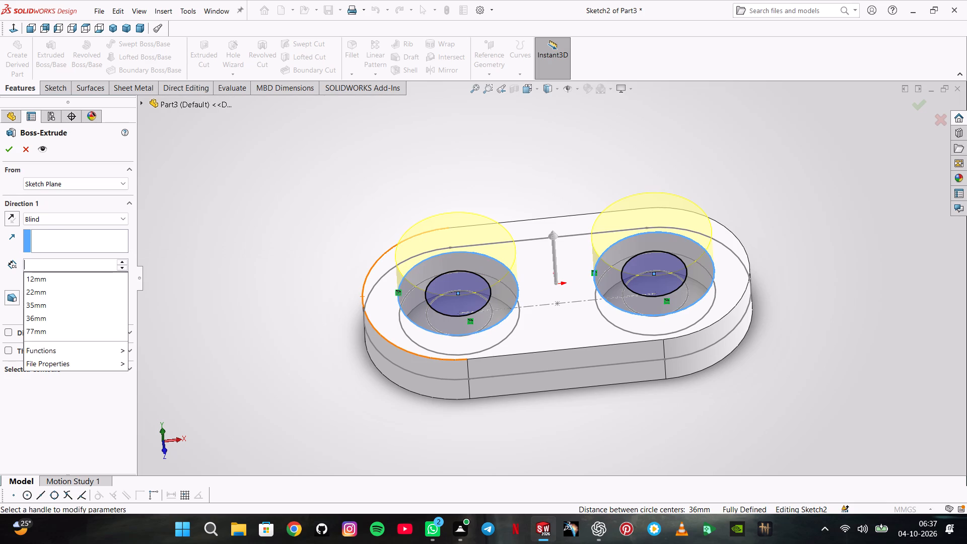
pyautogui.press('2')
pyautogui.press('Return')
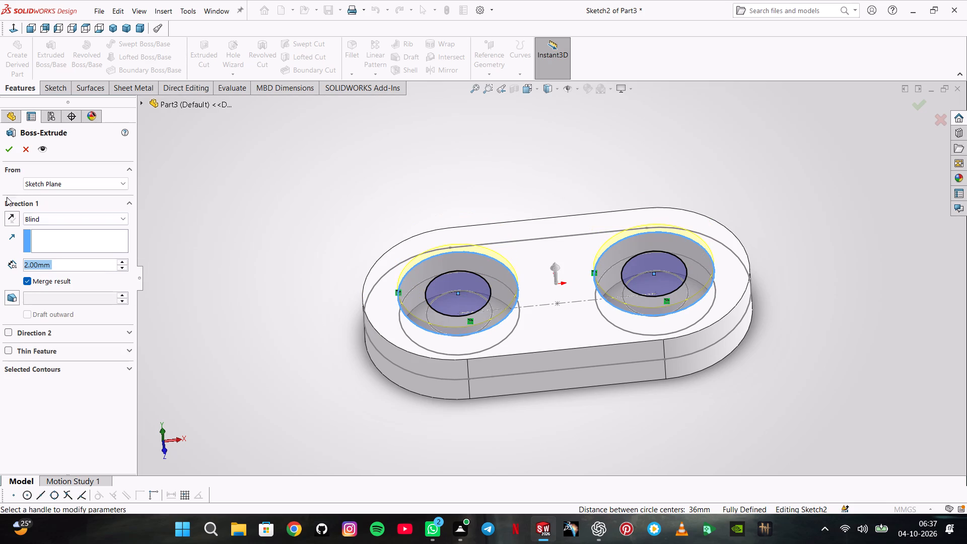
pyautogui.click(9, 149)
# Edit the 2 mm boss extrusion and pick the left 12 mm circle so that side extrudes as a ring.
pyautogui.moveTo(376, 220); pyautogui.dragTo(381, 236, button='middle')
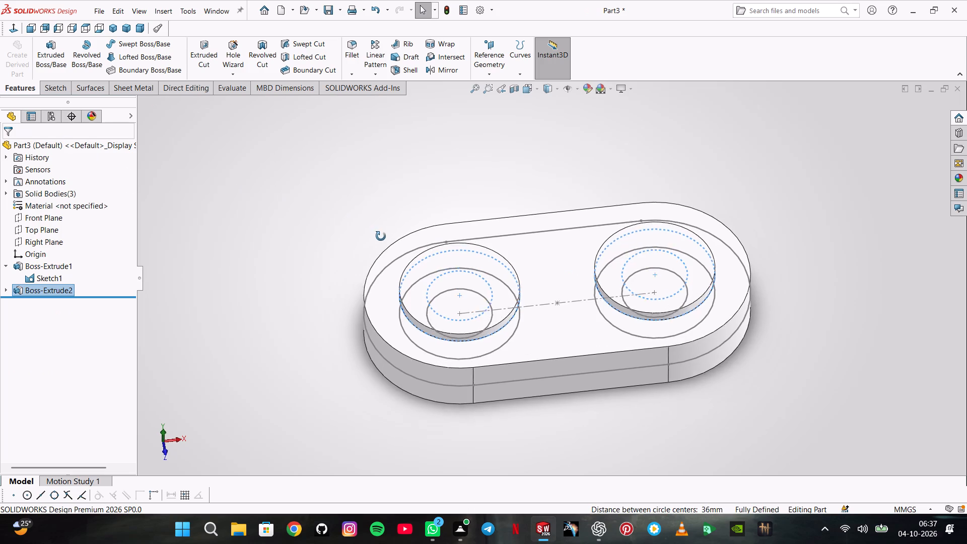
pyautogui.moveTo(381, 236); pyautogui.dragTo(366, 319, button='middle')
pyautogui.moveTo(367, 332); pyautogui.dragTo(362, 311, button='middle')
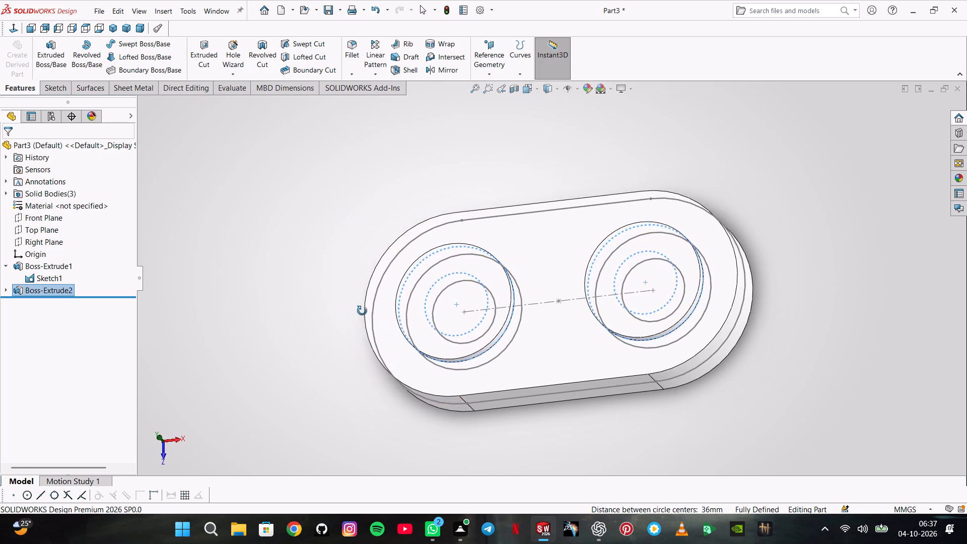
pyautogui.moveTo(362, 311); pyautogui.dragTo(360, 306, button='middle')
pyautogui.scroll(1, 353, 296)
pyautogui.click(17, 294)
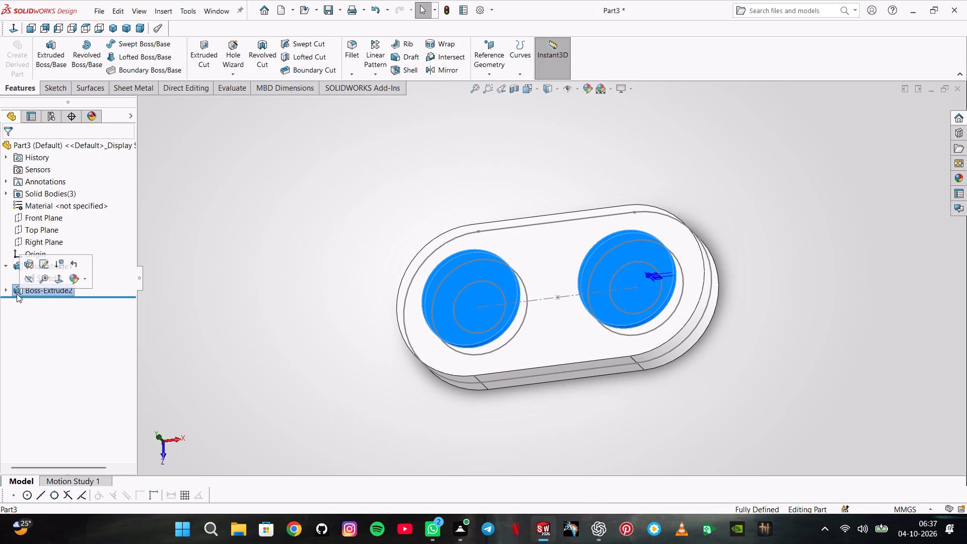
pyautogui.click(26, 258)
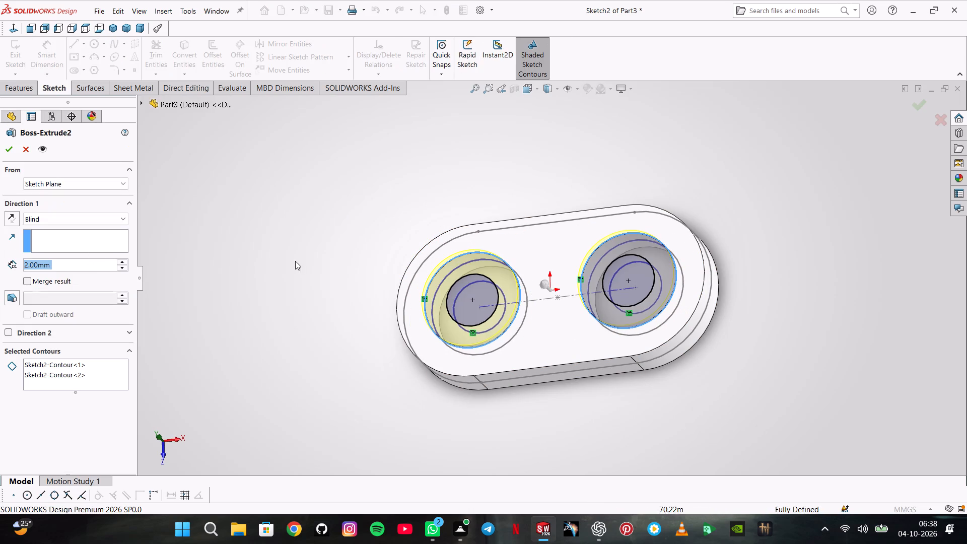
pyautogui.click(494, 299)
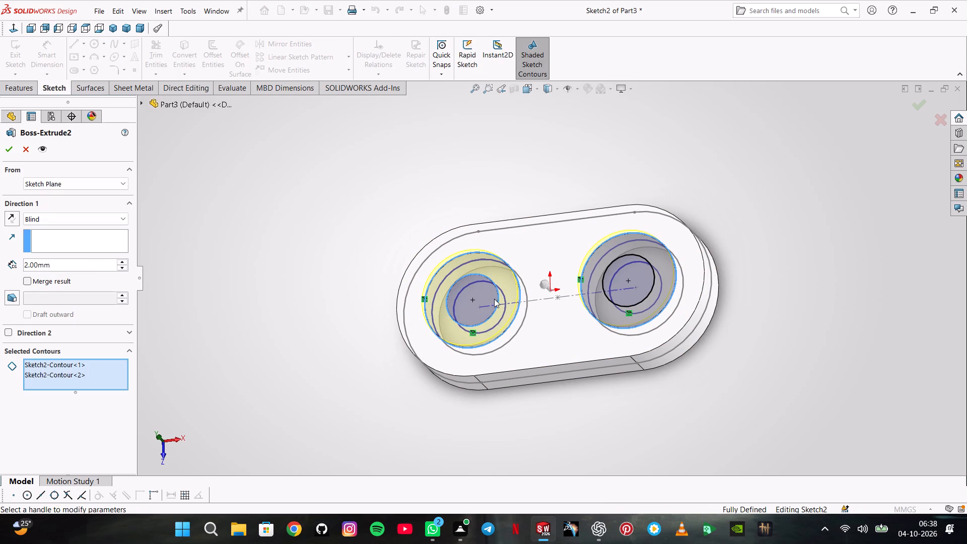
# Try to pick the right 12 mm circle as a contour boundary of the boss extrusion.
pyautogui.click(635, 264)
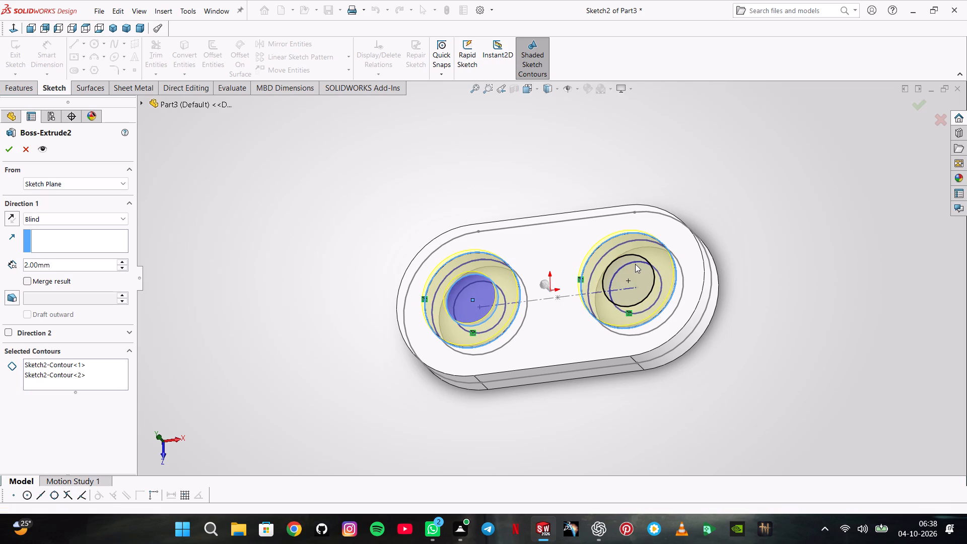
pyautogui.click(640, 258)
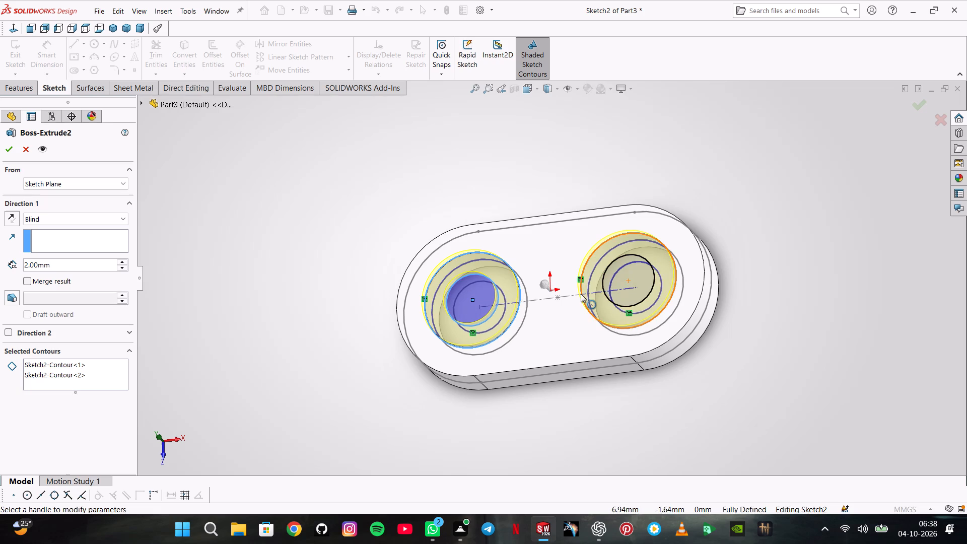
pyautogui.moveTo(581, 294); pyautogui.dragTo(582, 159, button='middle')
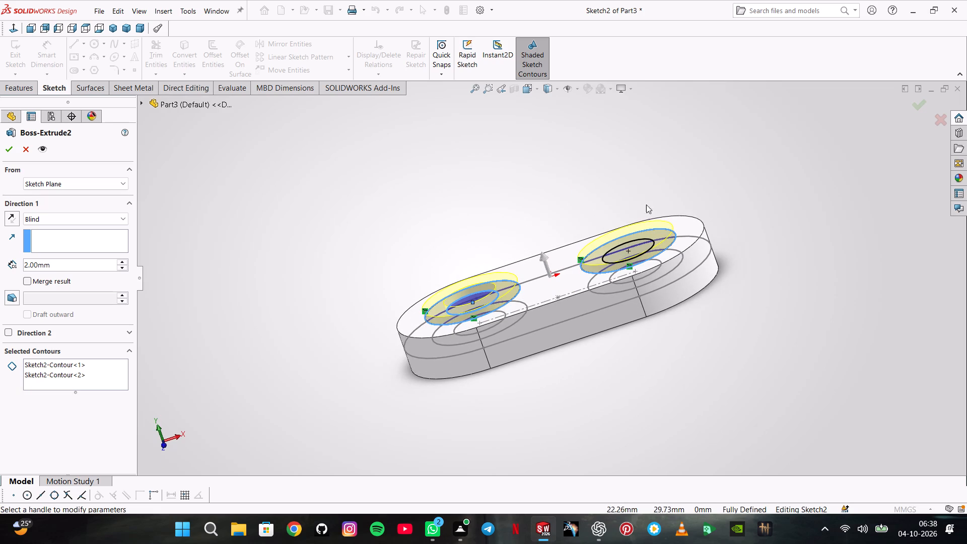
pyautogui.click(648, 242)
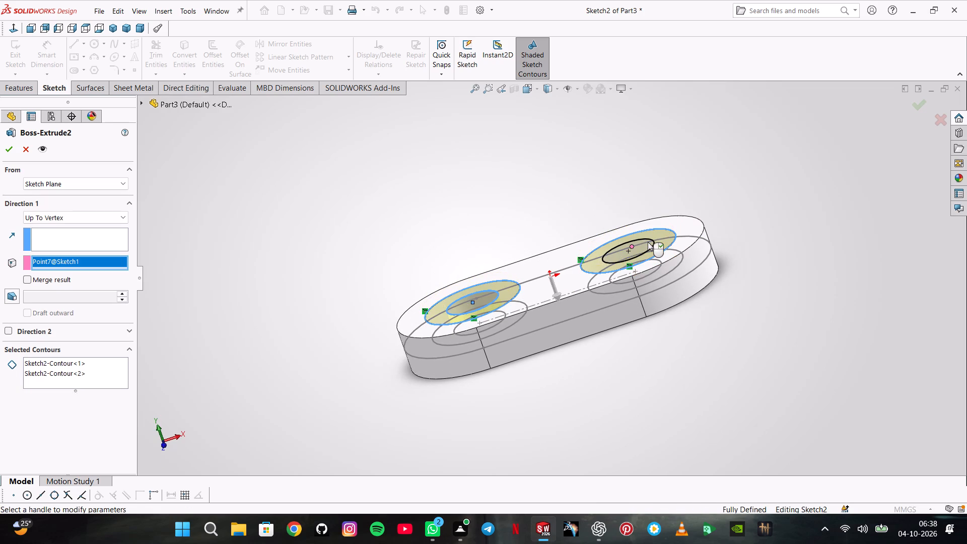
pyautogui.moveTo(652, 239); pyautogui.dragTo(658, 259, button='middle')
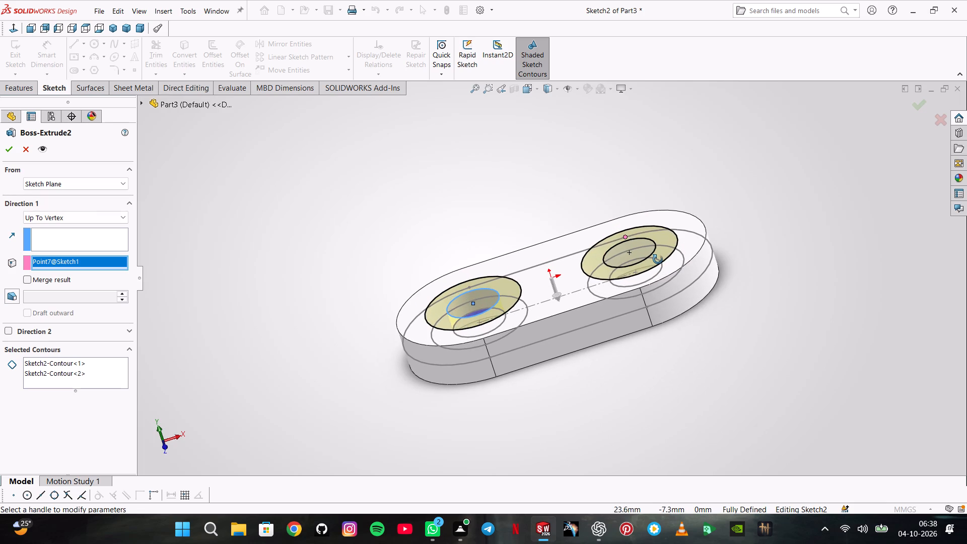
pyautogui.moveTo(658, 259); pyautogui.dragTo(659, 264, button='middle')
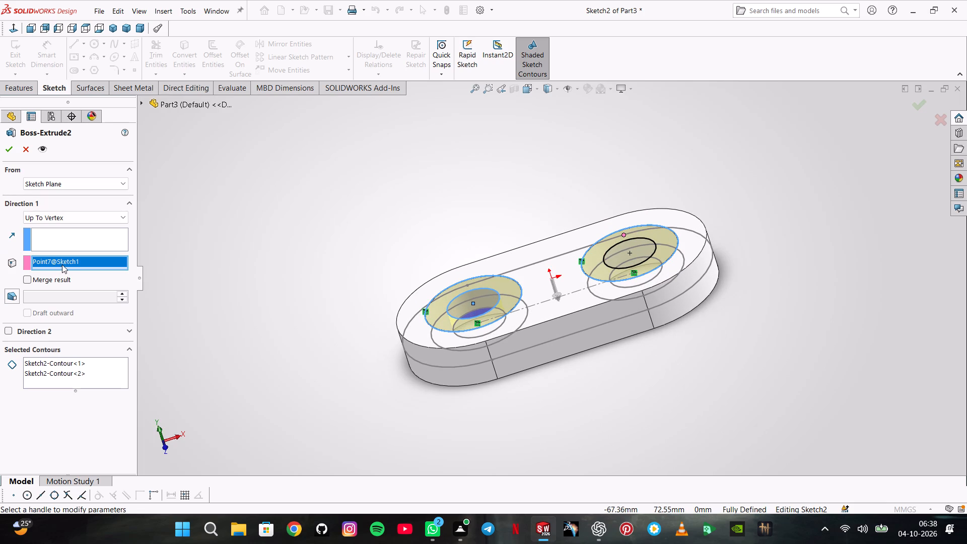
# Clear the vertex reference and set the boss extrusion to a Blind end condition with a 2 mm depth.
pyautogui.rightClick(62, 264)
pyautogui.click(88, 273)
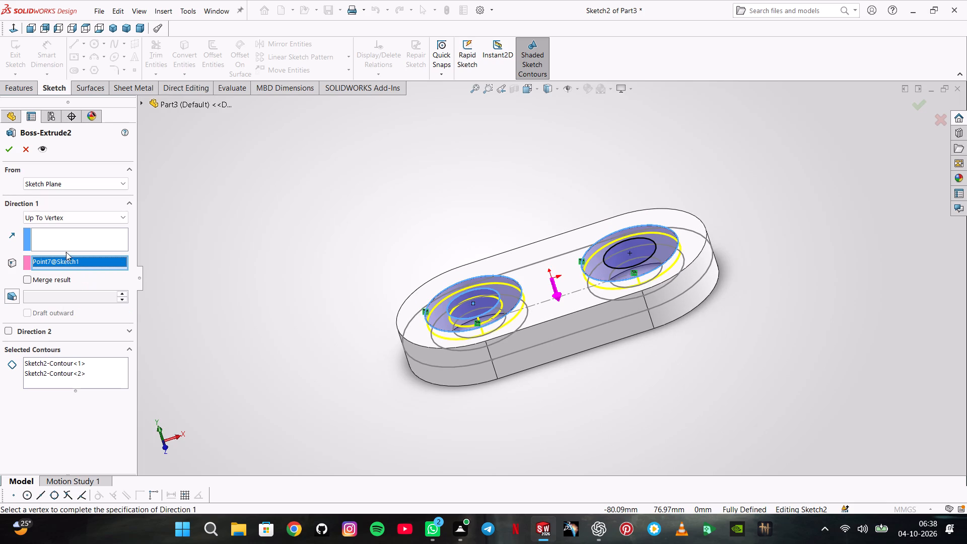
pyautogui.click(67, 213)
pyautogui.click(58, 228)
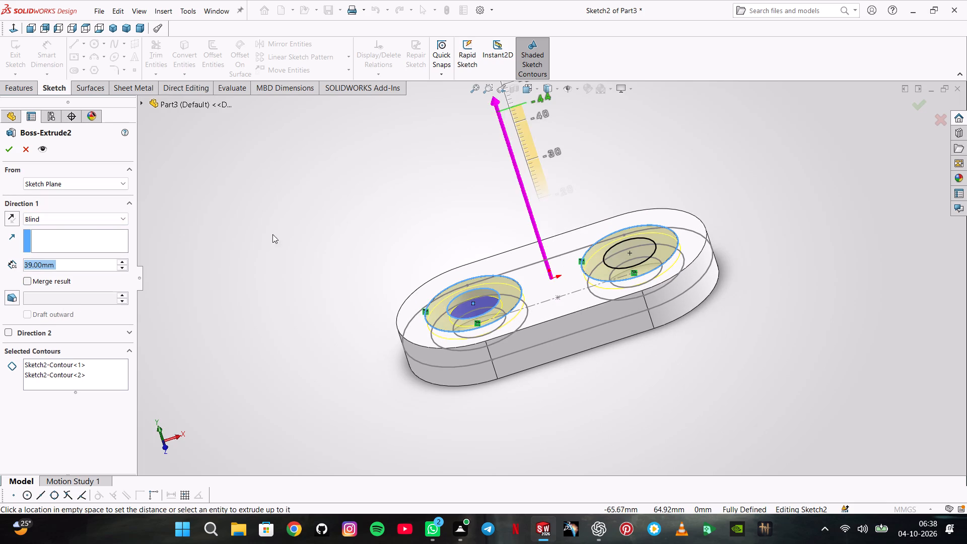
pyautogui.click(503, 242)
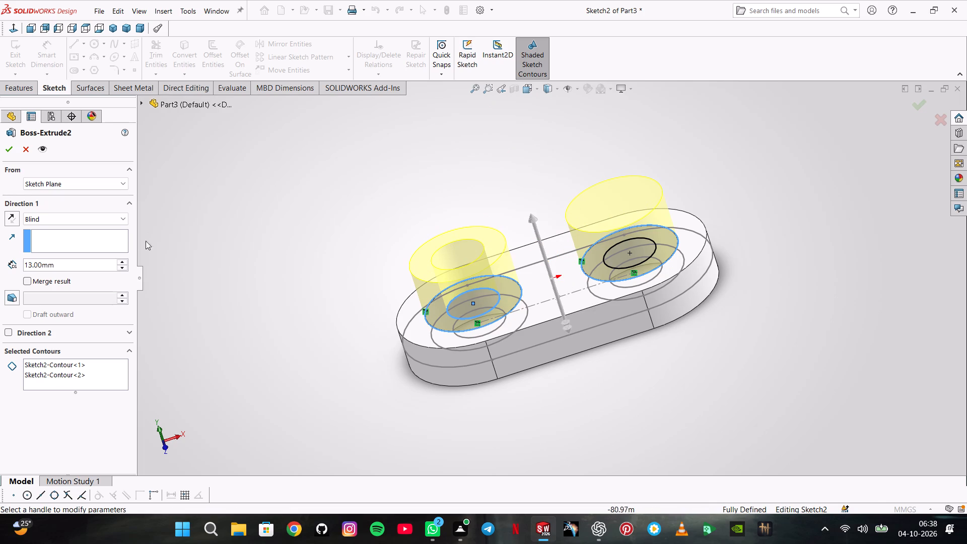
pyautogui.doubleClick(71, 260)
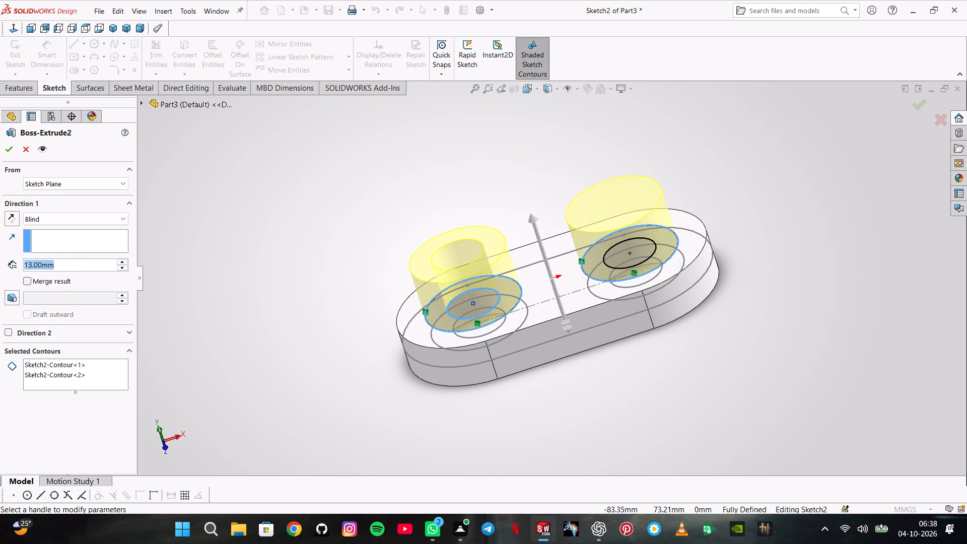
pyautogui.press('2')
pyautogui.press('Return')
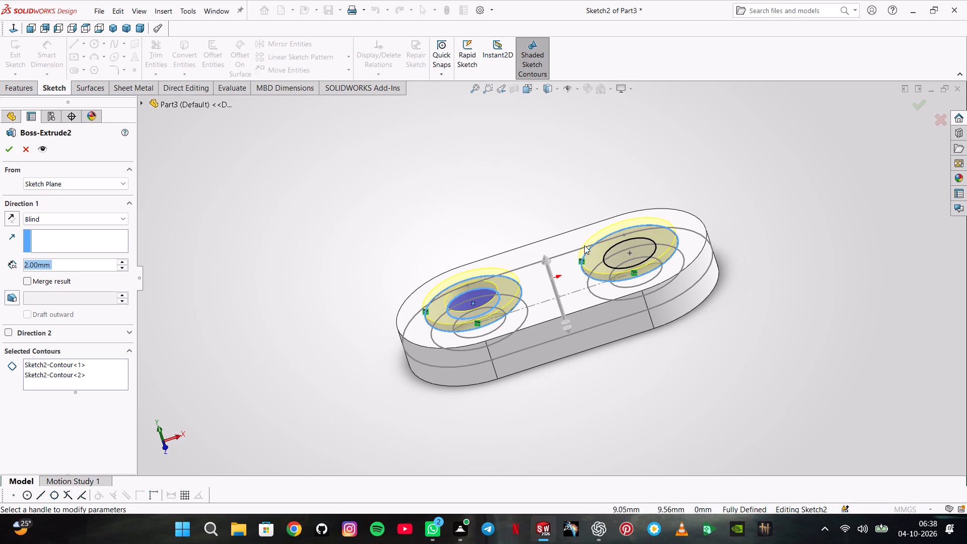
# Pick the right 12 mm circle so that side also extrudes as a ring, and complete the edited boss extrusion.
pyautogui.click(620, 243)
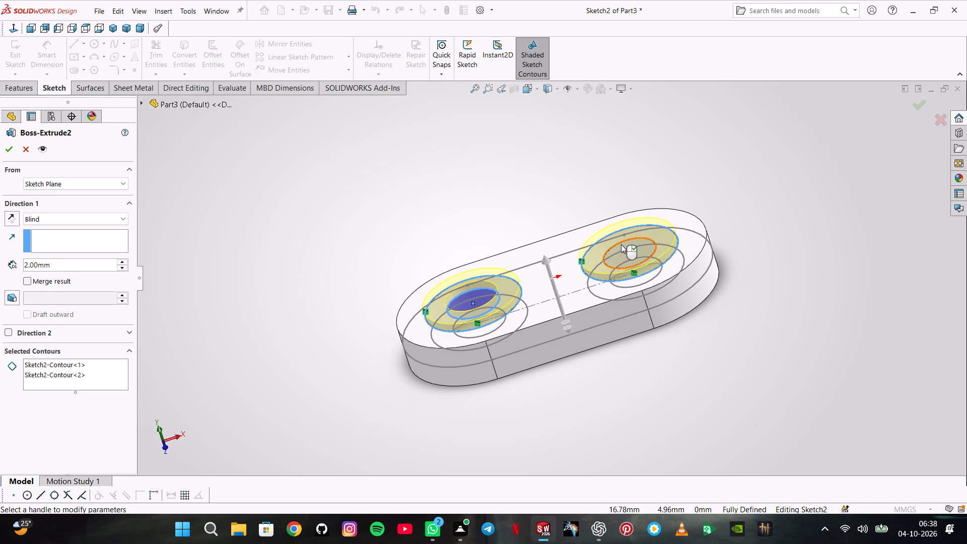
pyautogui.click(637, 240)
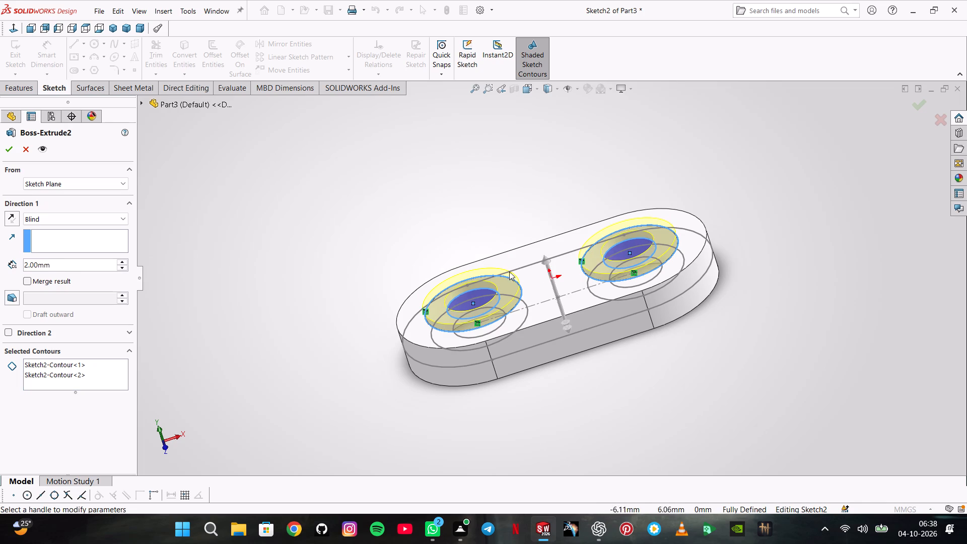
pyautogui.moveTo(469, 231); pyautogui.dragTo(499, 274, button='middle')
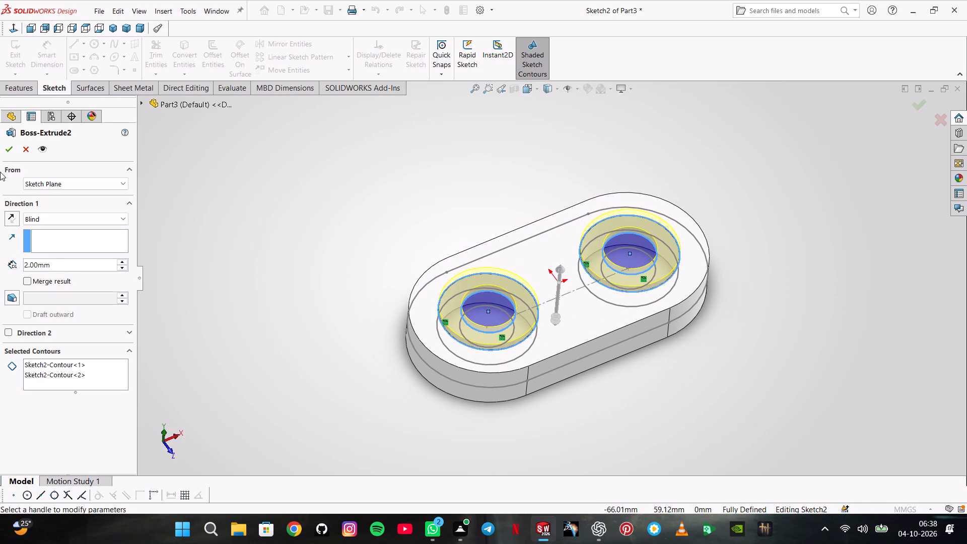
pyautogui.click(8, 151)
pyautogui.click(462, 227)
# Hide the base profile sketch of the first extrusion and collapse that feature's entry.
pyautogui.moveTo(597, 337); pyautogui.dragTo(563, 279, button='middle')
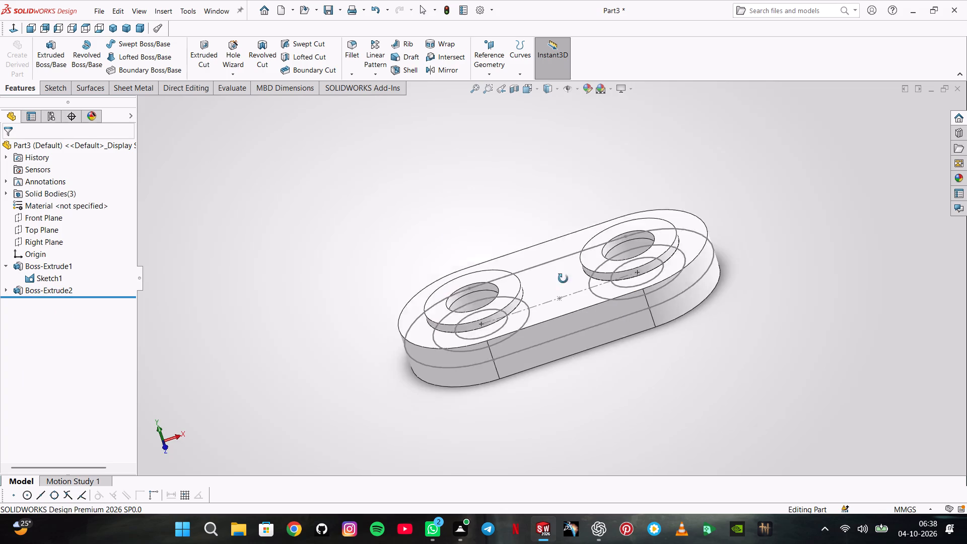
pyautogui.moveTo(563, 279); pyautogui.dragTo(563, 273, button='middle')
pyautogui.rightClick(30, 275)
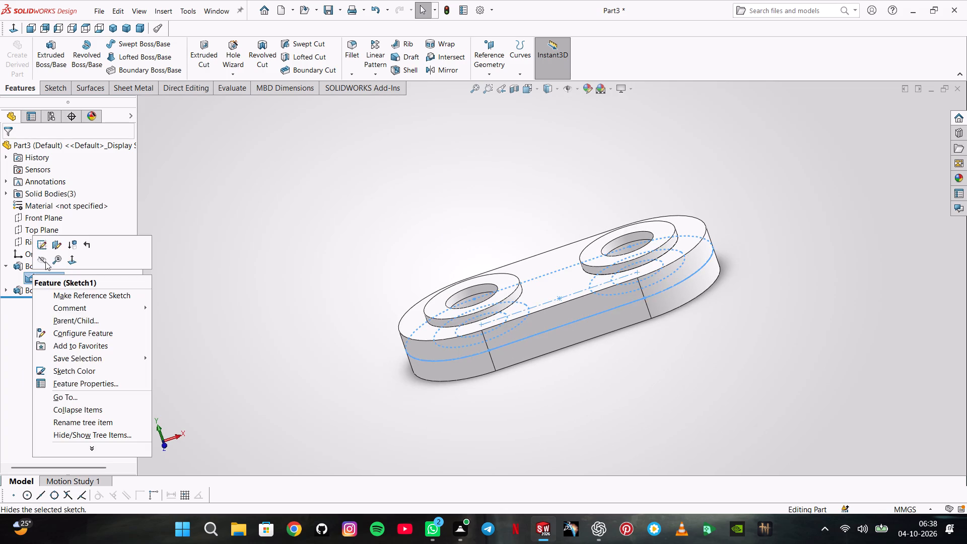
pyautogui.click(45, 260)
pyautogui.click(7, 266)
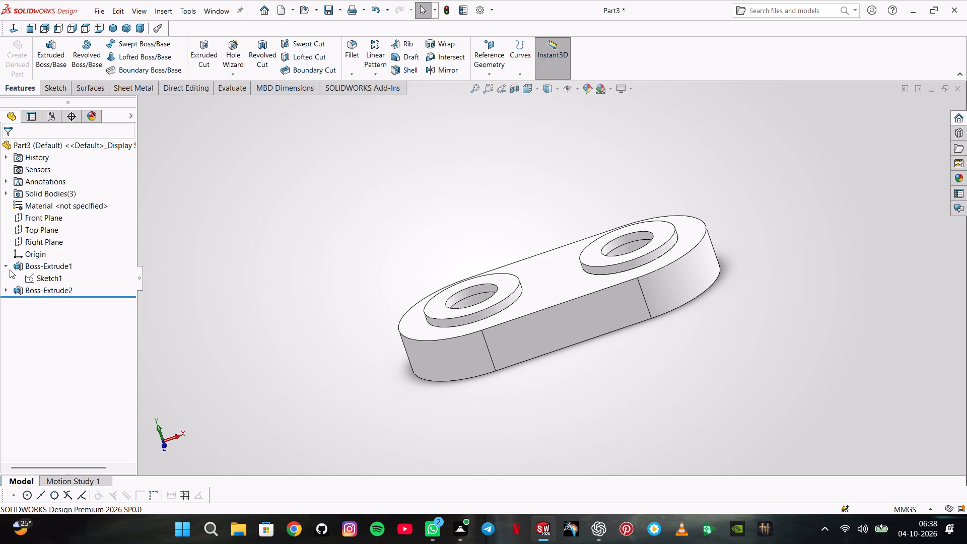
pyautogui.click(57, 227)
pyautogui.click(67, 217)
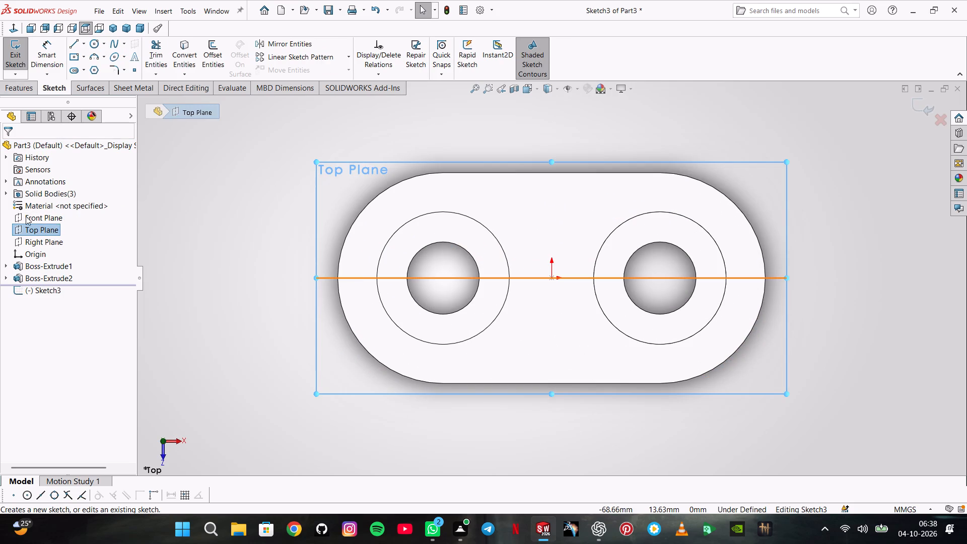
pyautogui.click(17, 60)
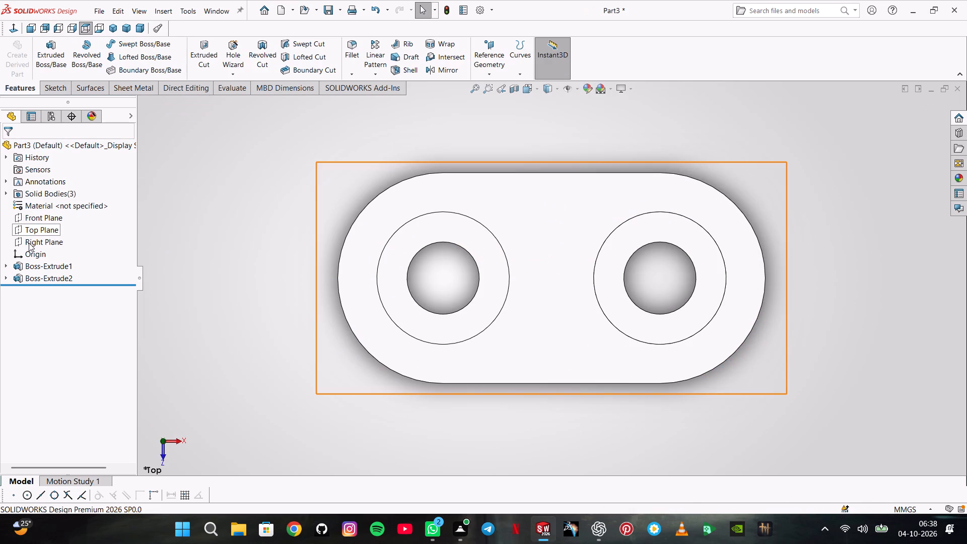
# Open a sketch on the Front Plane and enlarge the plane's displayed border on all four sides around the part.
pyautogui.click(37, 221)
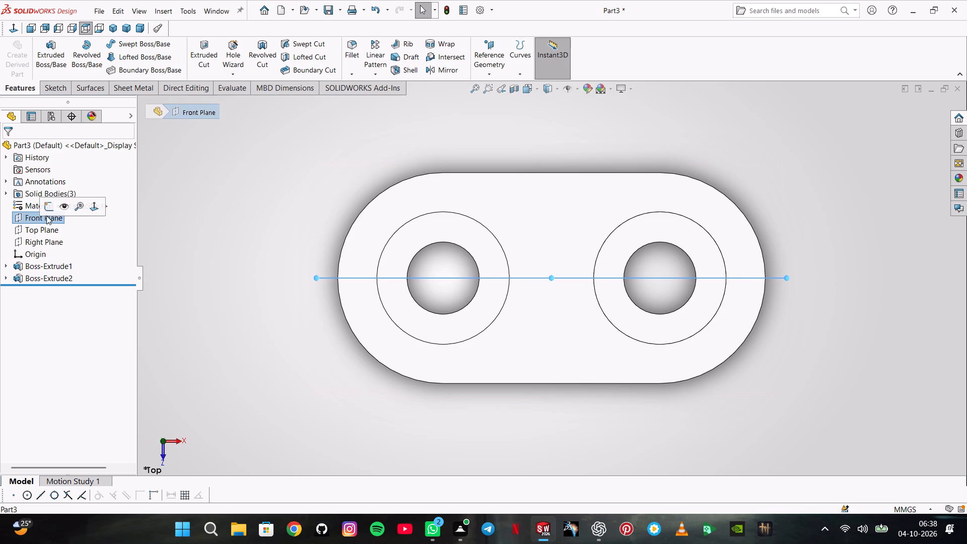
pyautogui.click(51, 206)
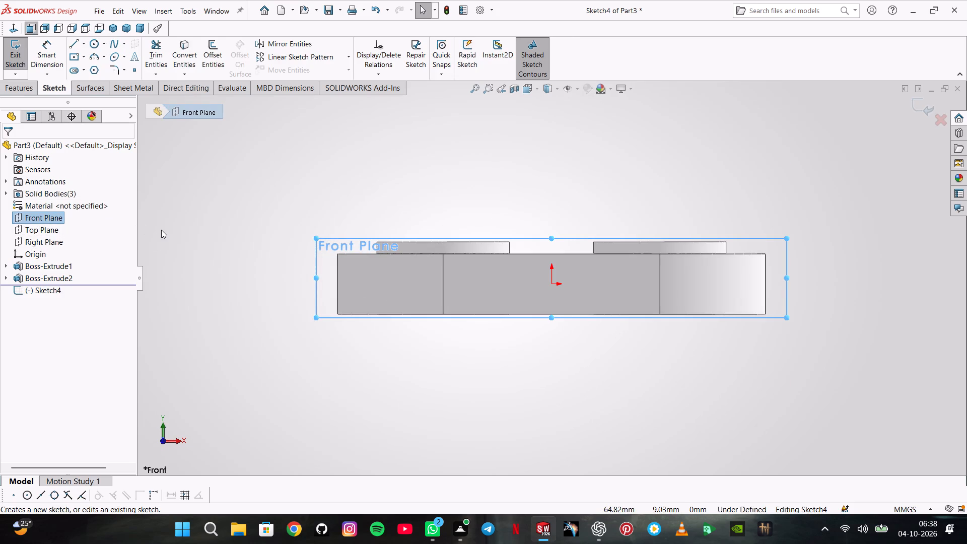
pyautogui.scroll(4, 560, 325)
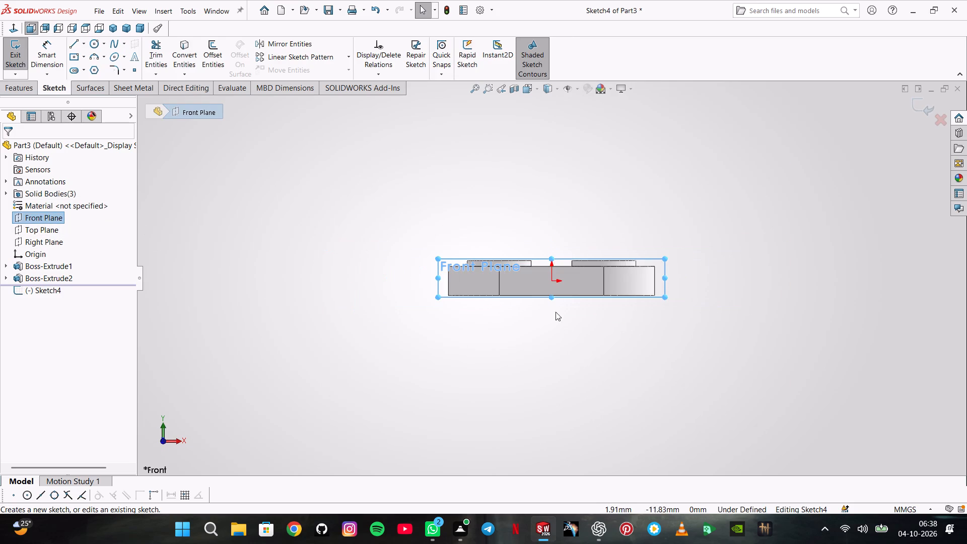
pyautogui.moveTo(549, 298); pyautogui.dragTo(576, 401)
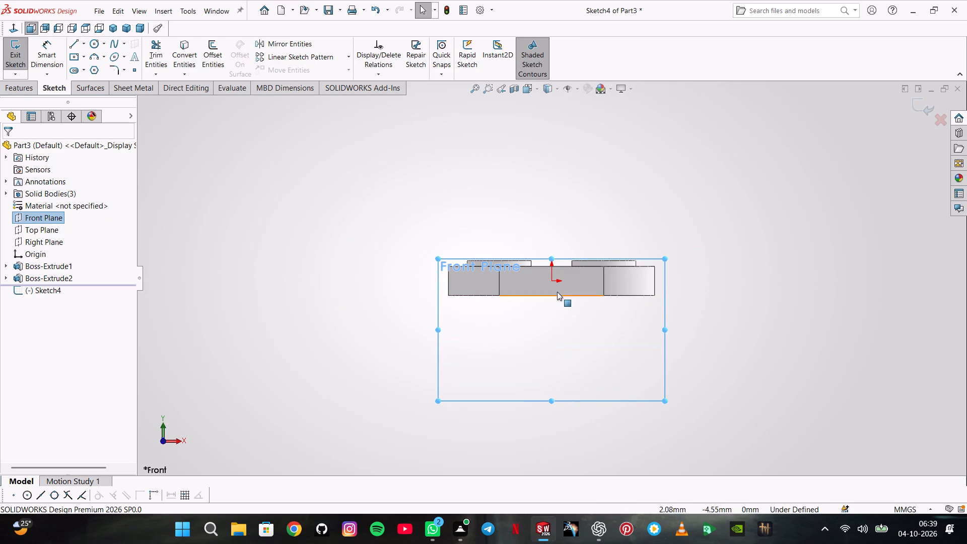
pyautogui.moveTo(549, 255); pyautogui.dragTo(567, 151)
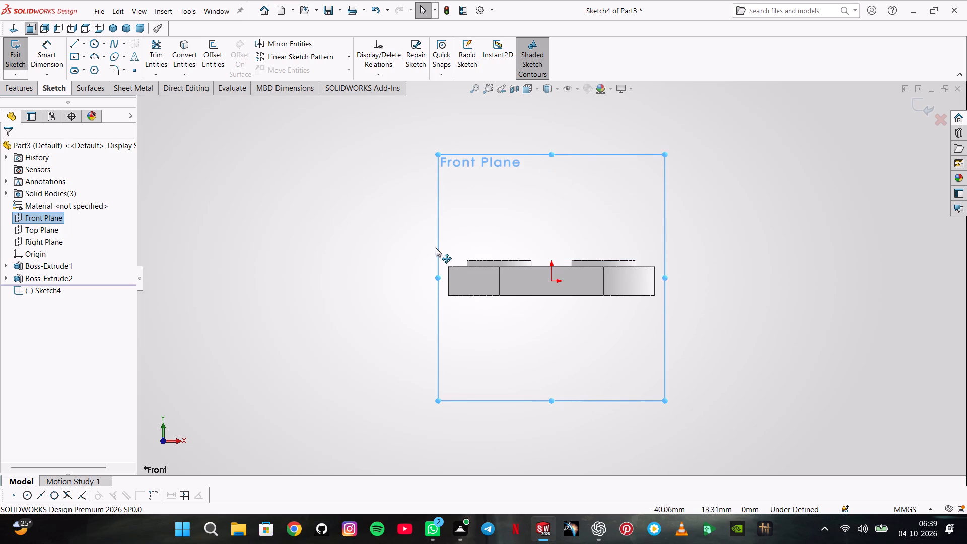
pyautogui.moveTo(435, 279); pyautogui.dragTo(217, 329)
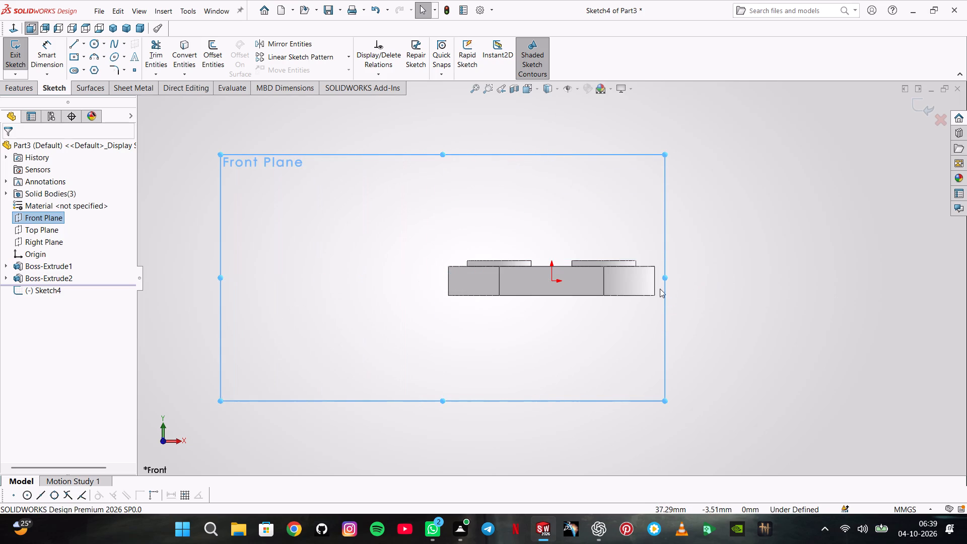
pyautogui.moveTo(663, 277); pyautogui.dragTo(880, 259)
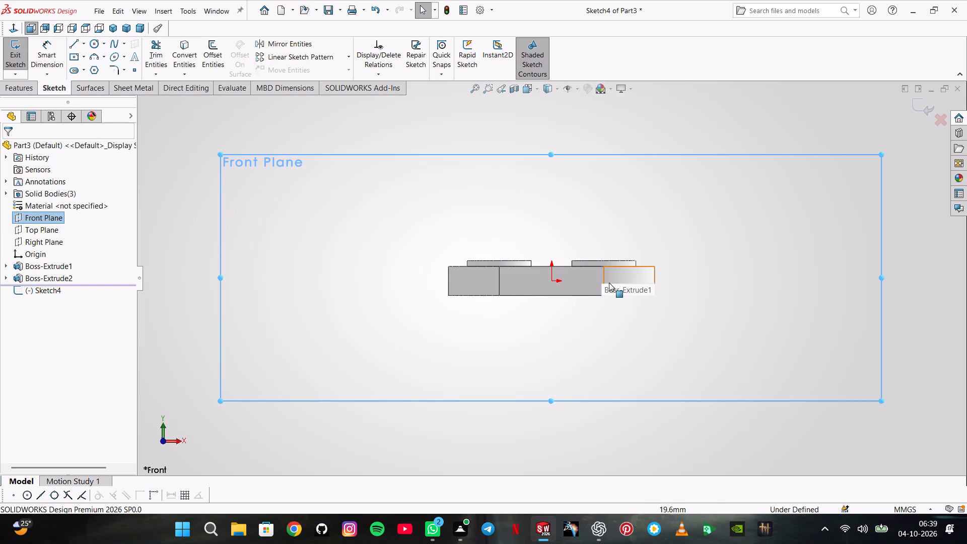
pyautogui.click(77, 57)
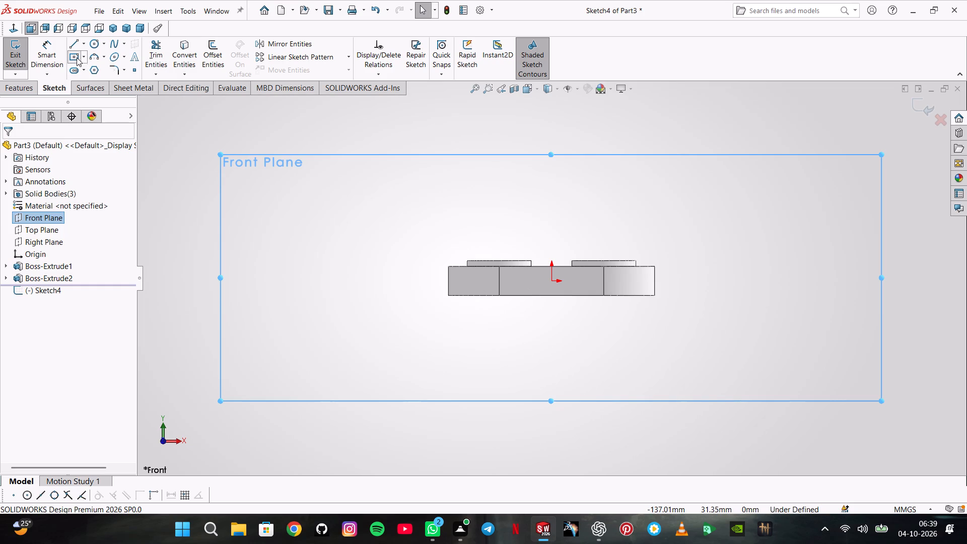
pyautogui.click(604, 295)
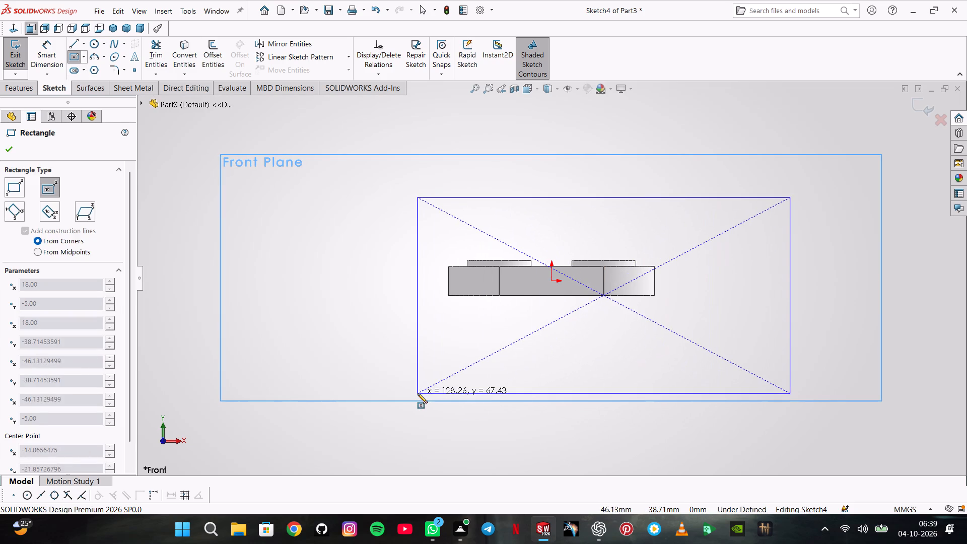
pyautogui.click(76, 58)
# Sketch a corner rectangle about 40 mm tall, hanging down from the plate's bottom edge and reaching past its left end.
pyautogui.click(85, 60)
pyautogui.click(86, 73)
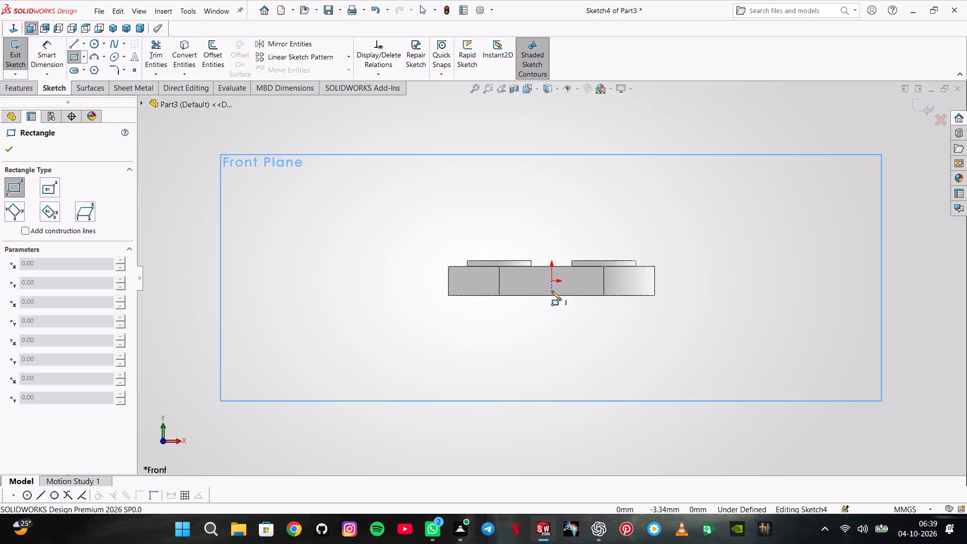
pyautogui.click(546, 296)
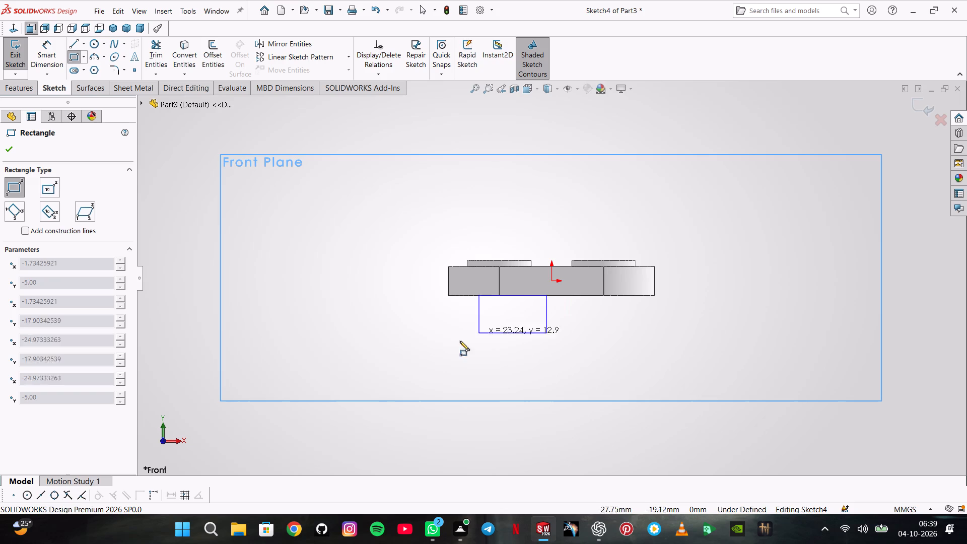
pyautogui.click(360, 413)
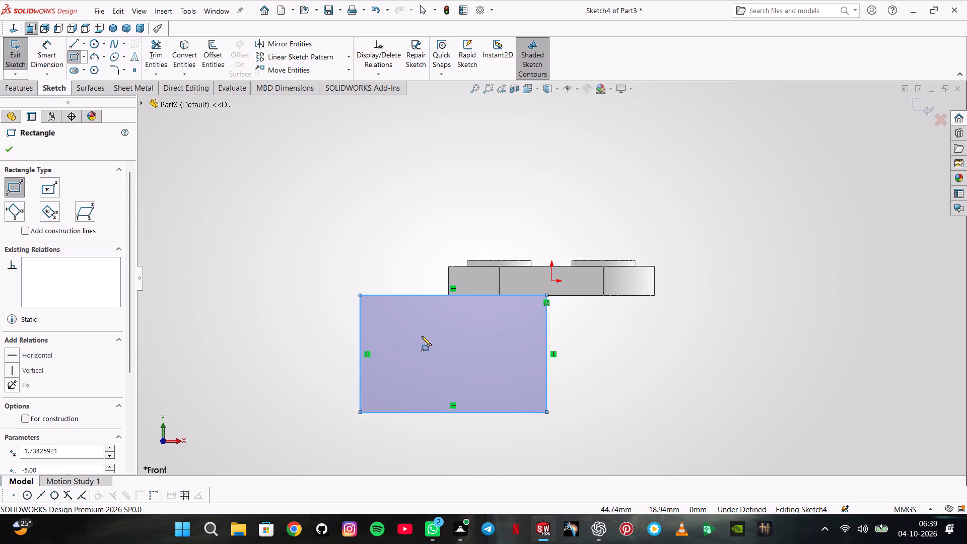
# Dimension the rectangle's left side at 77 mm from the vertical edge where the plate's right rounded end begins.
pyautogui.click(52, 52)
pyautogui.click(357, 338)
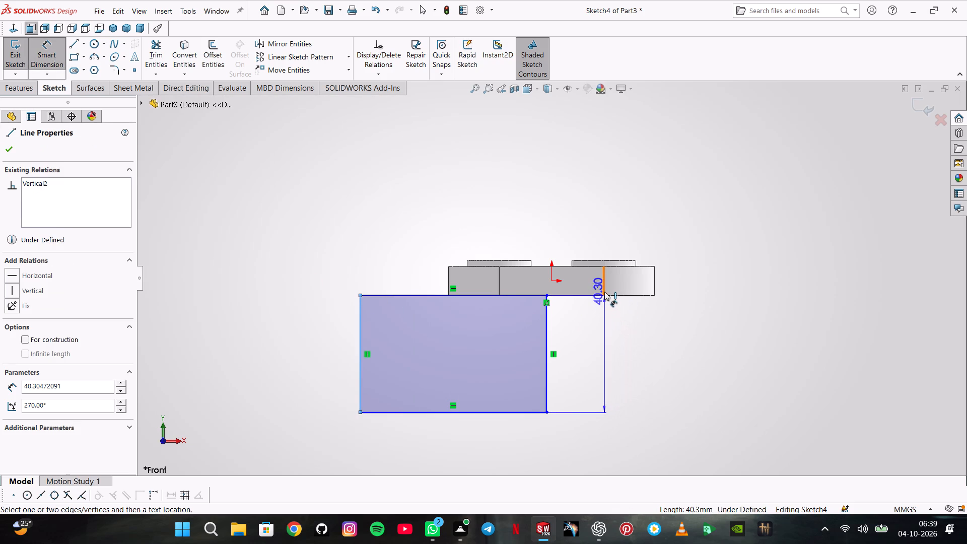
pyautogui.click(604, 292)
pyautogui.scroll(2, 561, 448)
pyautogui.click(530, 411)
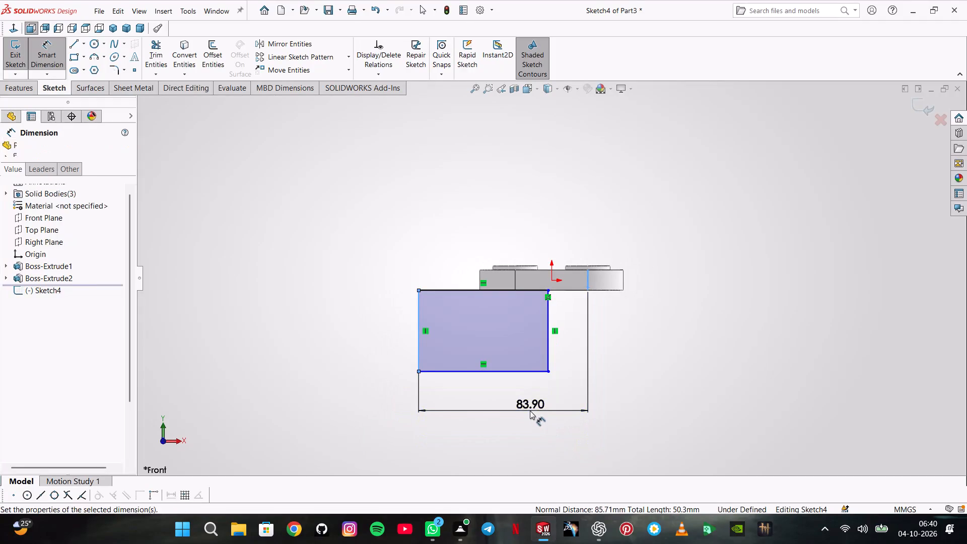
pyautogui.write('77')
pyautogui.press('Return')
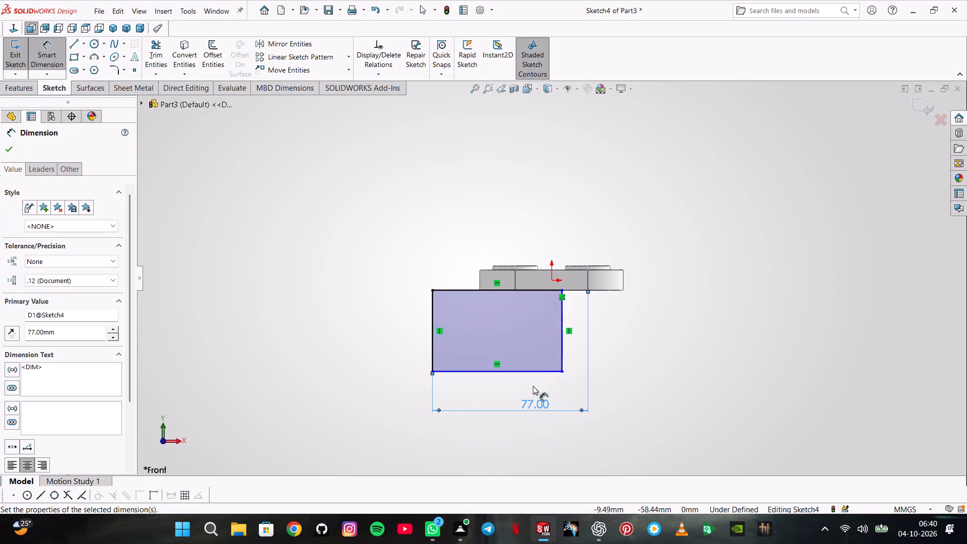
# Dimension the rectangle's bottom line to a width of 52 mm.
pyautogui.click(506, 371)
pyautogui.click(501, 390)
pyautogui.write('52')
pyautogui.press('Return')
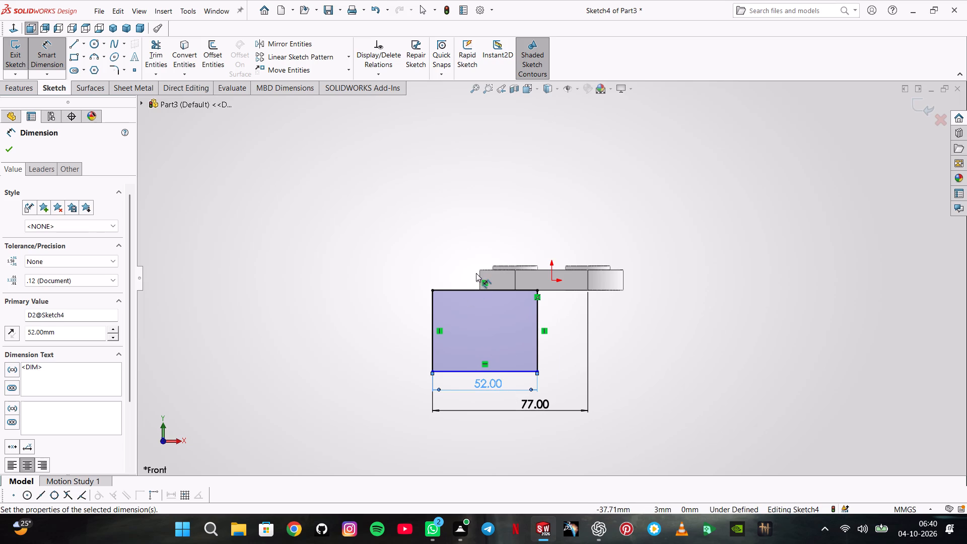
# Sketch two concentric circles, about 26 mm and 14 mm in radius, centred directly above the rectangle's left side.
pyautogui.moveTo(476, 273); pyautogui.dragTo(486, 317, button='middle')
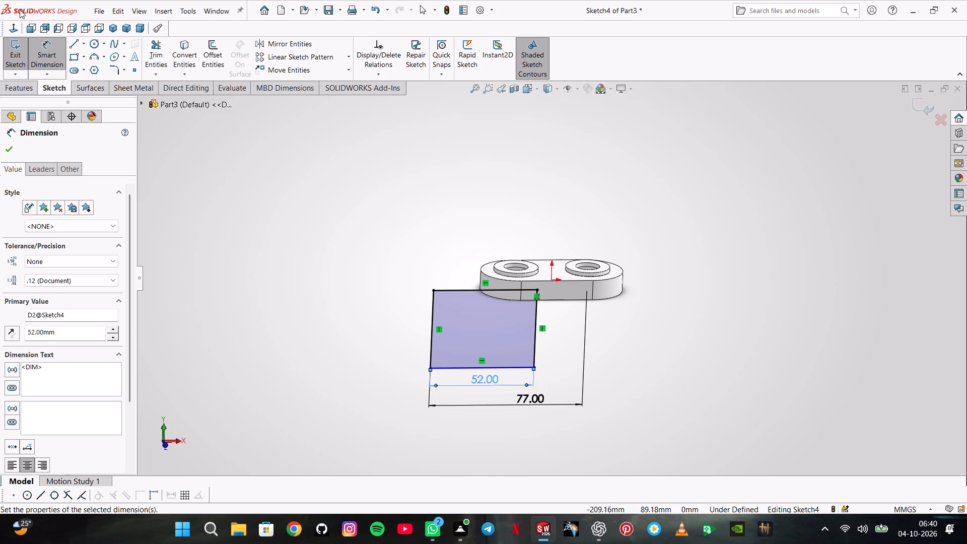
pyautogui.click(11, 24)
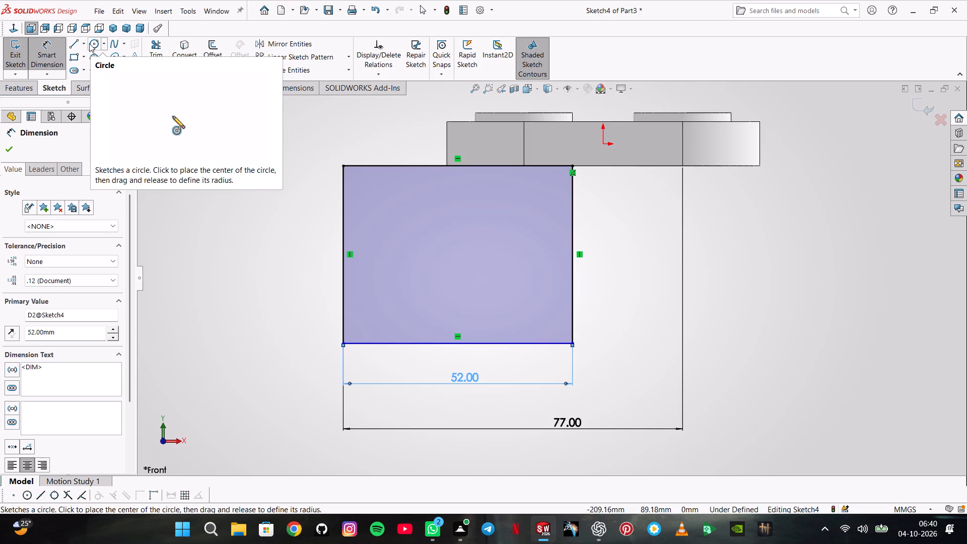
pyautogui.click(89, 43)
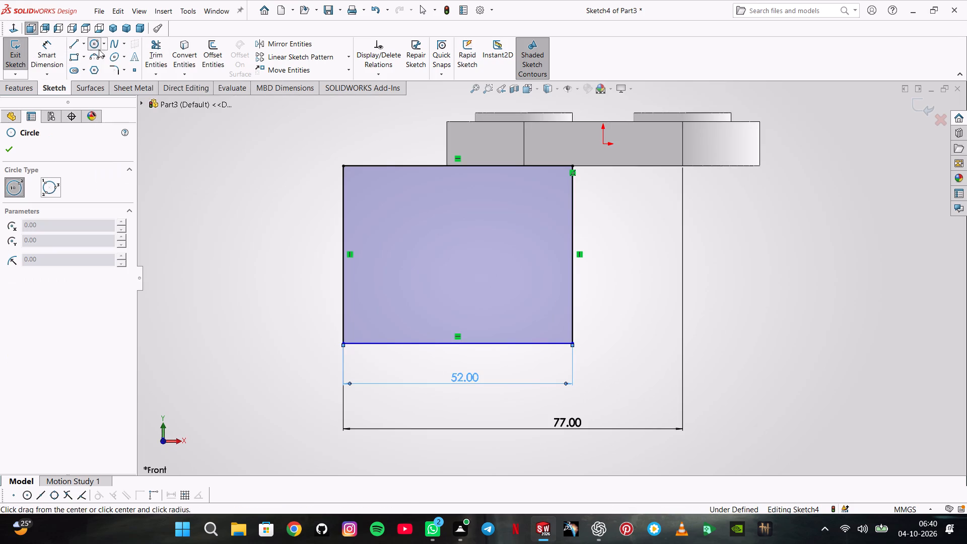
pyautogui.scroll(2, 383, 159)
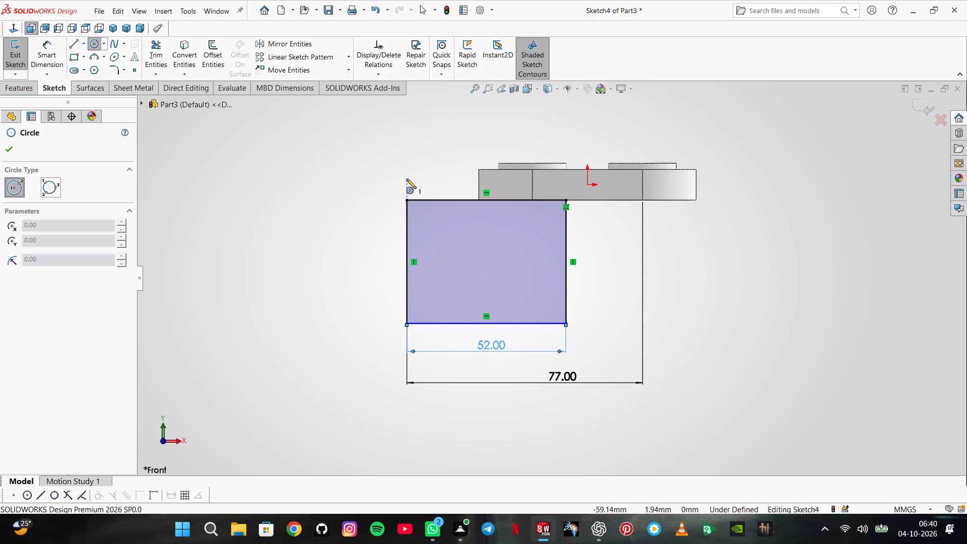
pyautogui.click(407, 143)
pyautogui.click(446, 213)
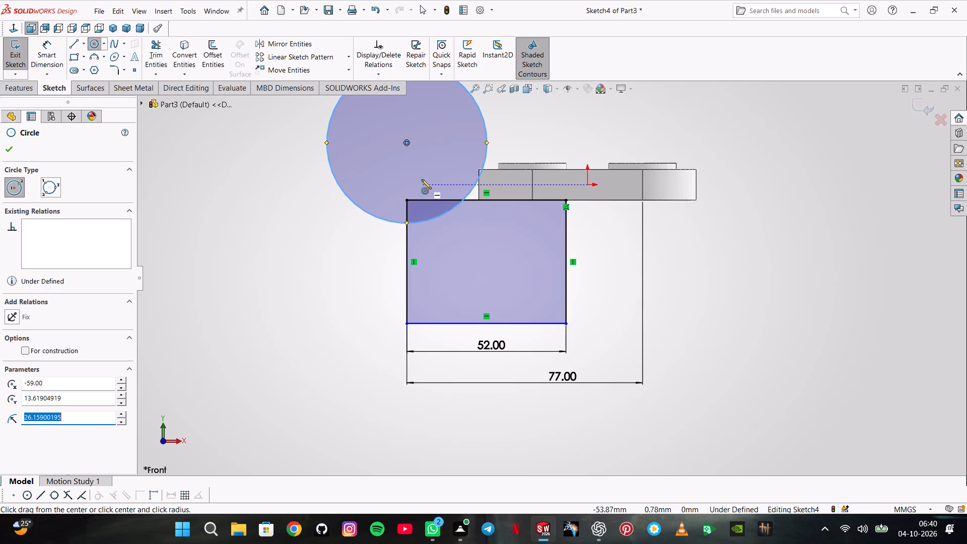
pyautogui.click(408, 143)
pyautogui.click(421, 182)
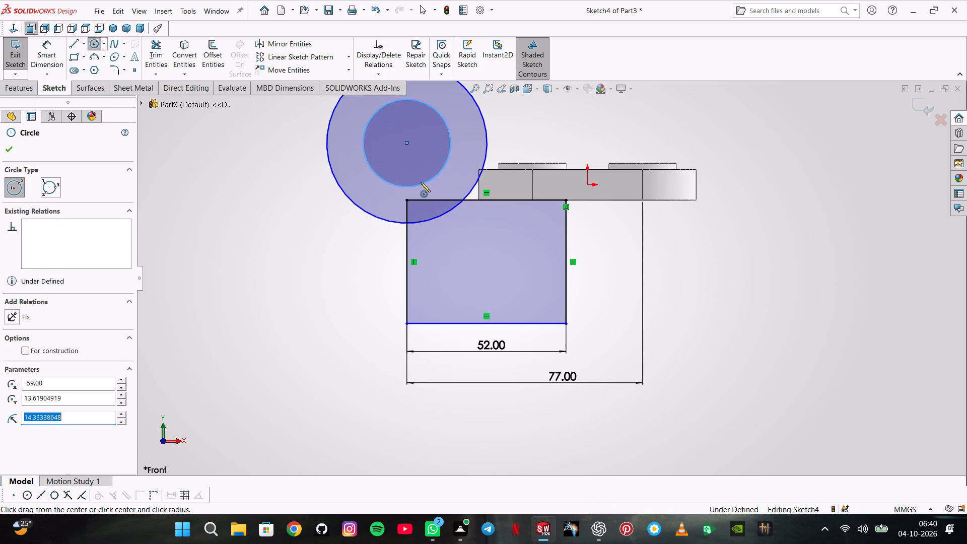
# Dimension the outer circle to a 42 mm diameter and the inner circle to 25 mm.
pyautogui.click(44, 53)
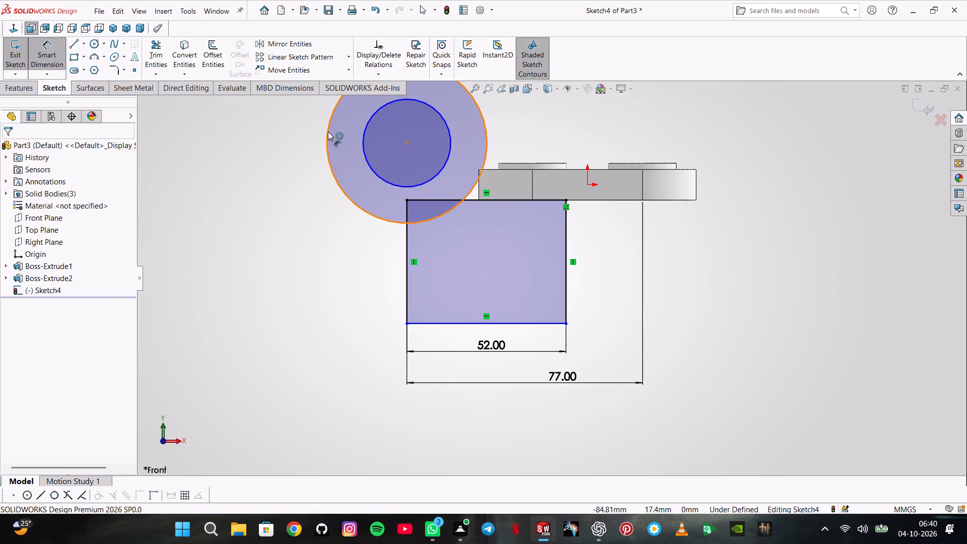
pyautogui.click(328, 131)
pyautogui.click(257, 148)
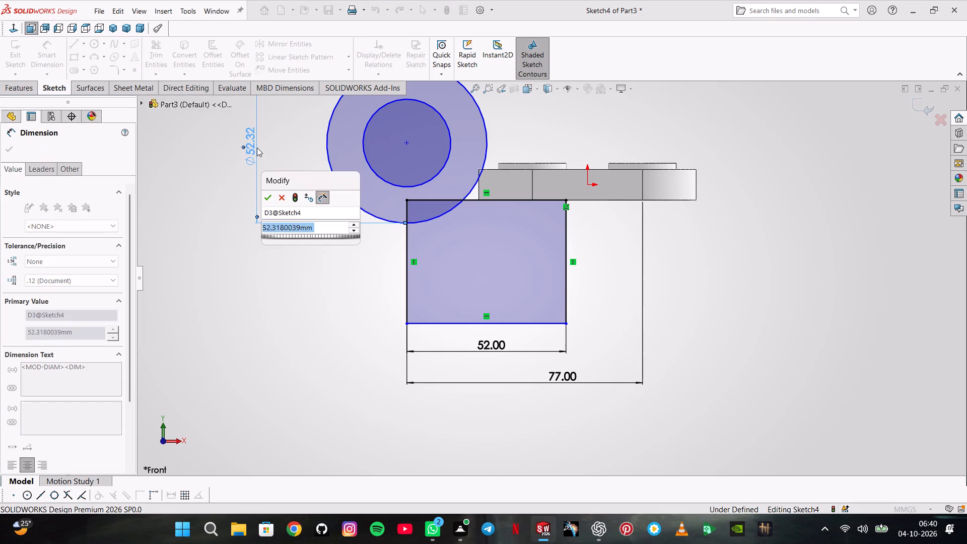
pyautogui.write('42')
pyautogui.press('Return')
pyautogui.scroll(2, 257, 148)
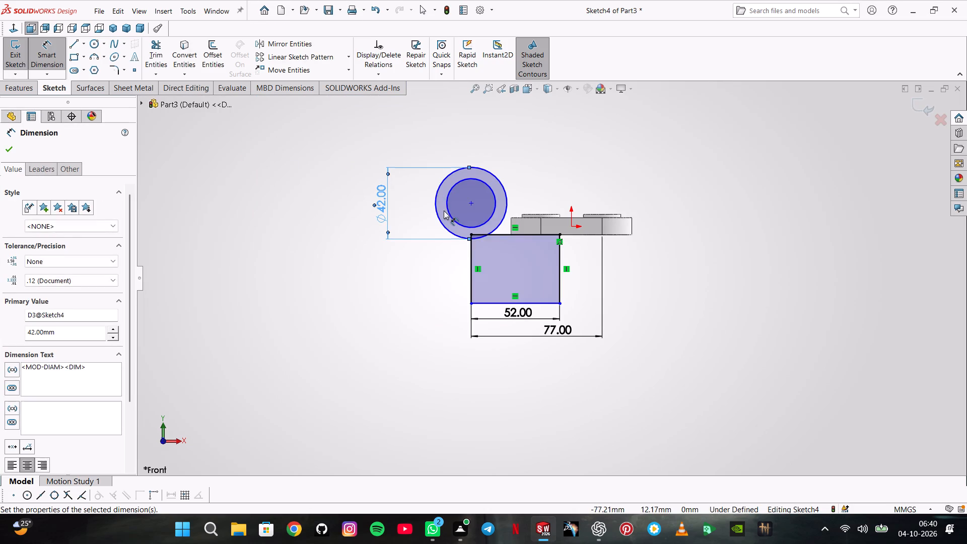
pyautogui.click(450, 212)
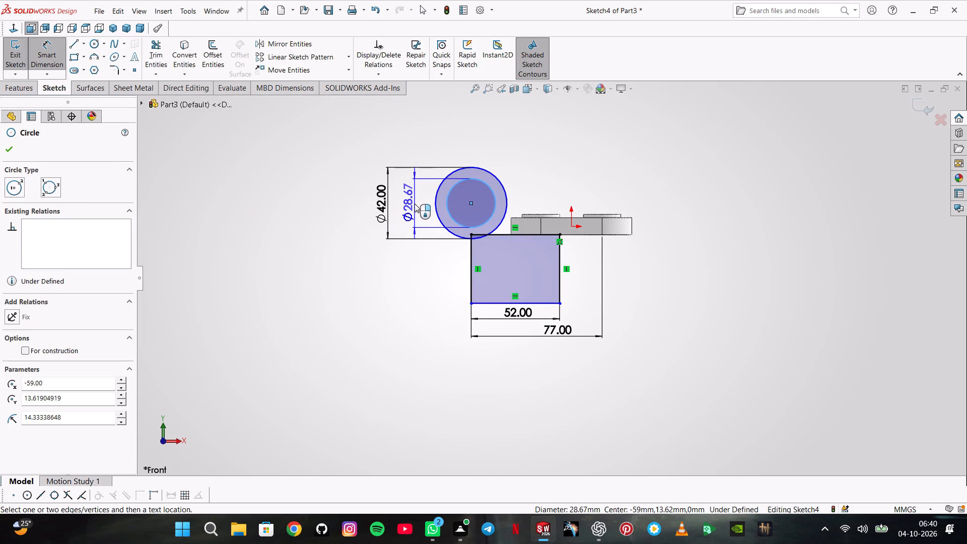
pyautogui.click(415, 203)
pyautogui.write('25')
pyautogui.press('Return')
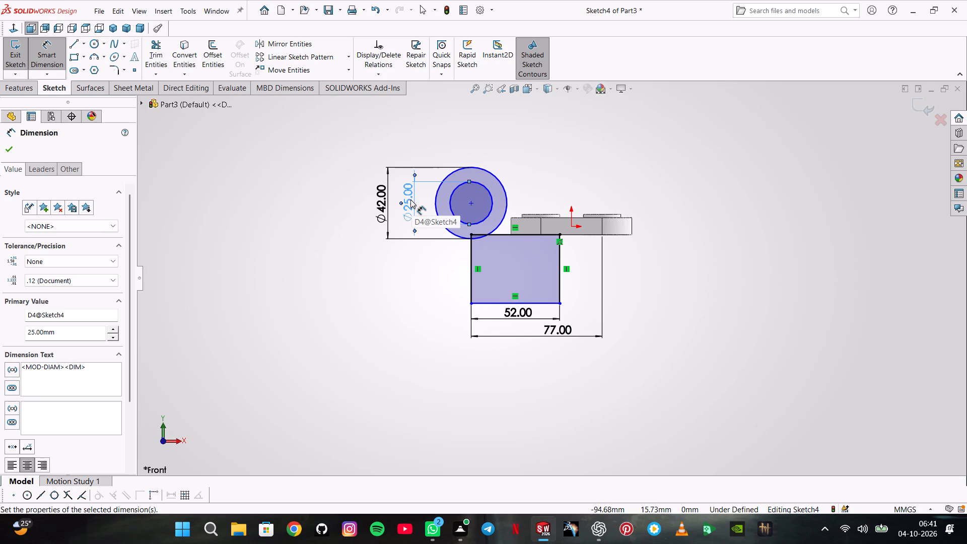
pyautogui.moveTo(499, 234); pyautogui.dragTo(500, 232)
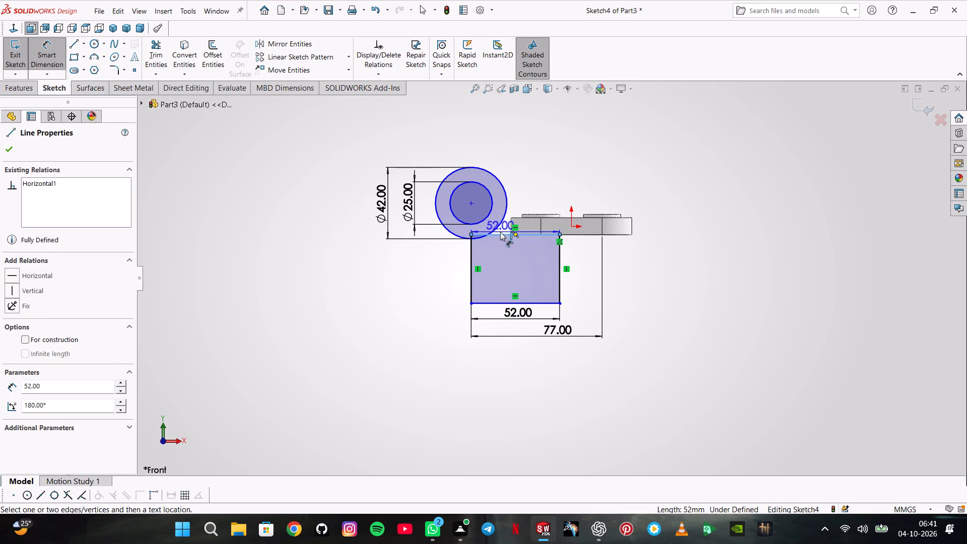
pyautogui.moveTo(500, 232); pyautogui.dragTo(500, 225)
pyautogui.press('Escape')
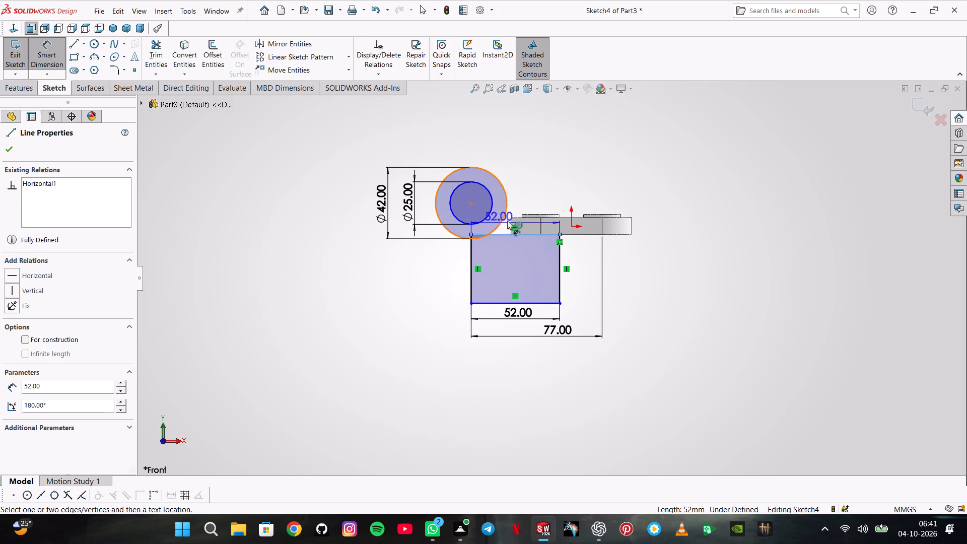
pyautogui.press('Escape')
# Delete the relation tying the rectangle's top right corner to the plate's bottom edge, and try deleting the top line's horizontal relation.
pyautogui.click(561, 241)
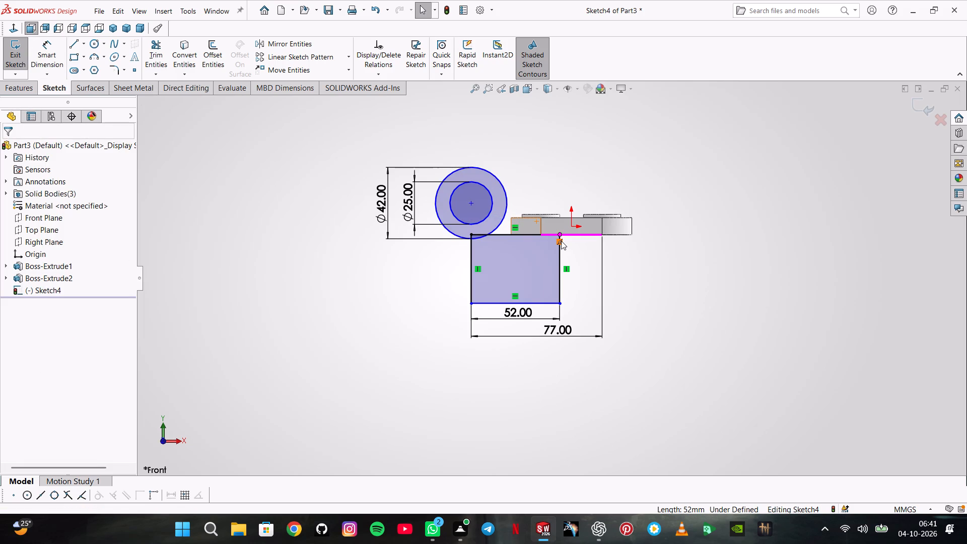
pyautogui.press('Delete')
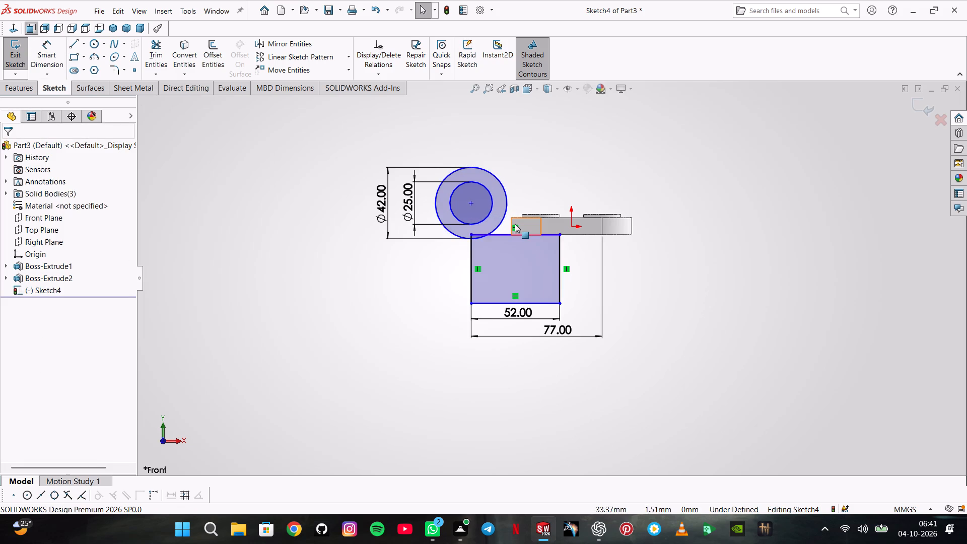
pyautogui.click(515, 224)
pyautogui.press('Delete')
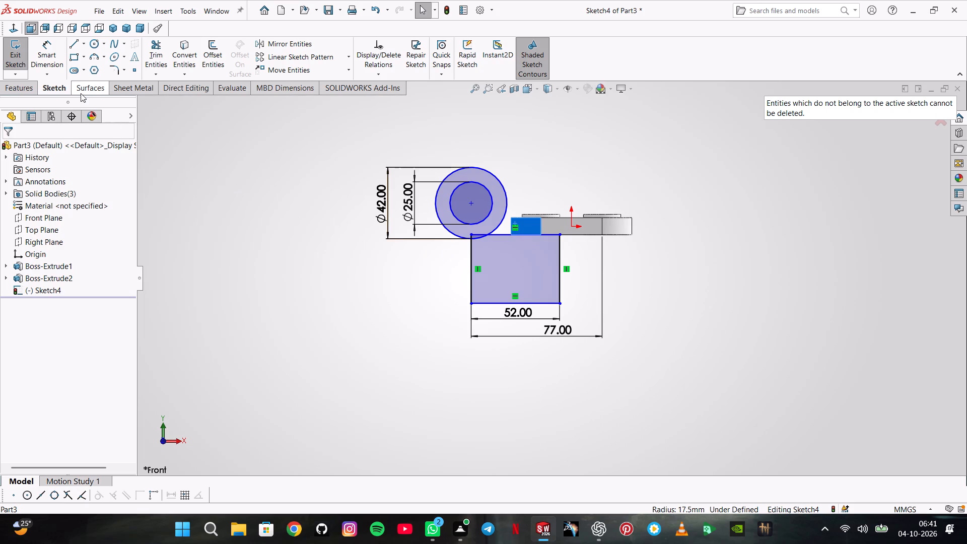
# Dimension the rectangle's left side to a height of 37 mm.
pyautogui.click(55, 57)
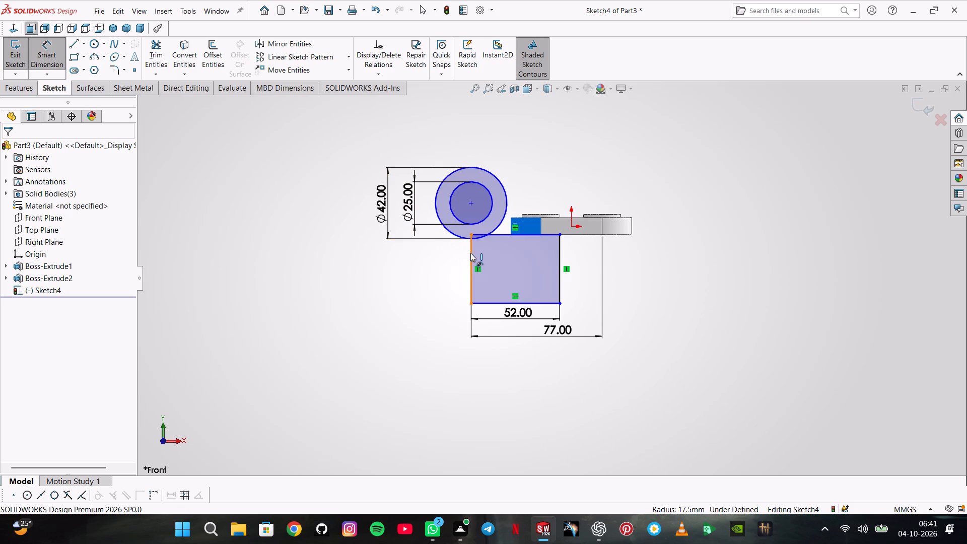
pyautogui.click(470, 253)
pyautogui.click(415, 266)
pyautogui.write('37')
pyautogui.press('Return')
pyautogui.press('Escape')
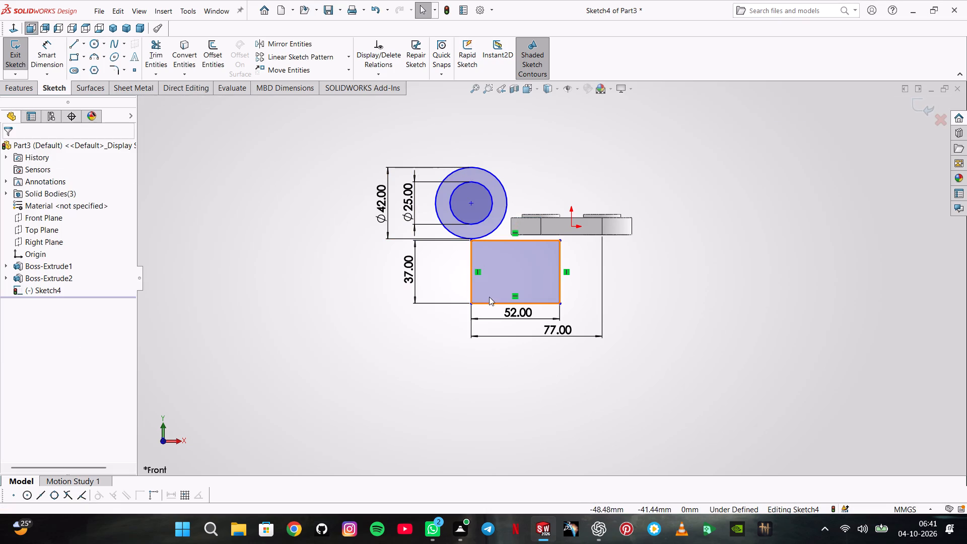
# Make the rectangle's top line collinear with the plate's top edge.
pyautogui.click(493, 237)
pyautogui.click(495, 238)
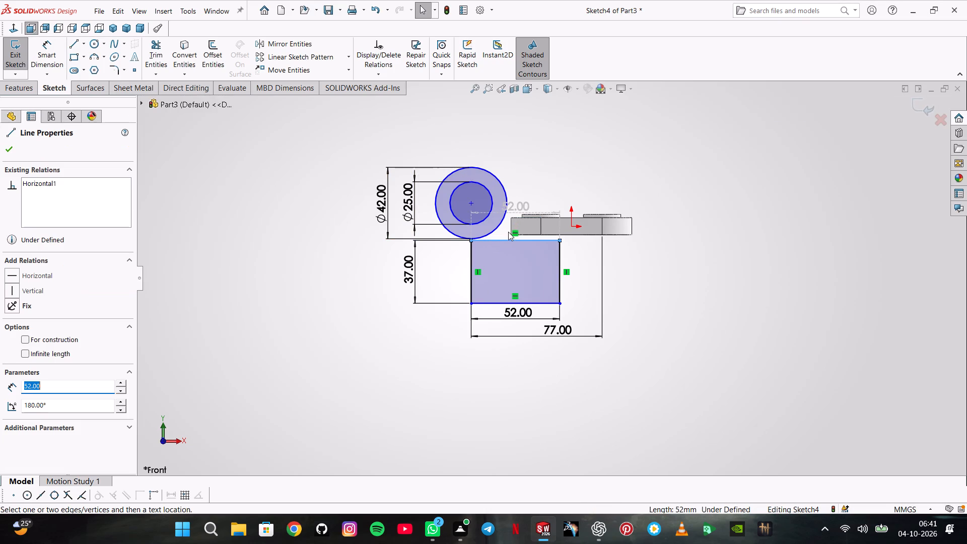
pyautogui.keyDown('ctrl'); pyautogui.click(516, 218); pyautogui.keyUp('ctrl')
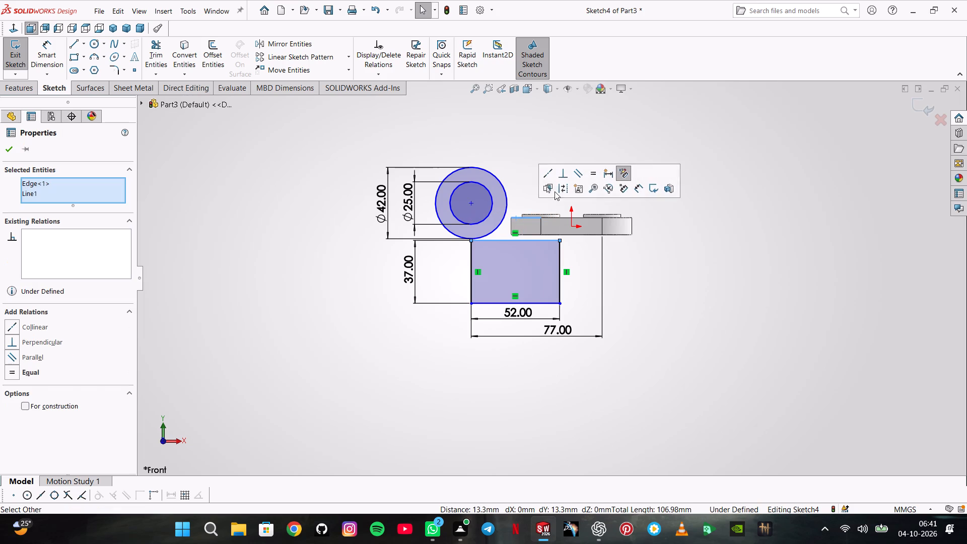
pyautogui.click(547, 174)
pyautogui.click(262, 244)
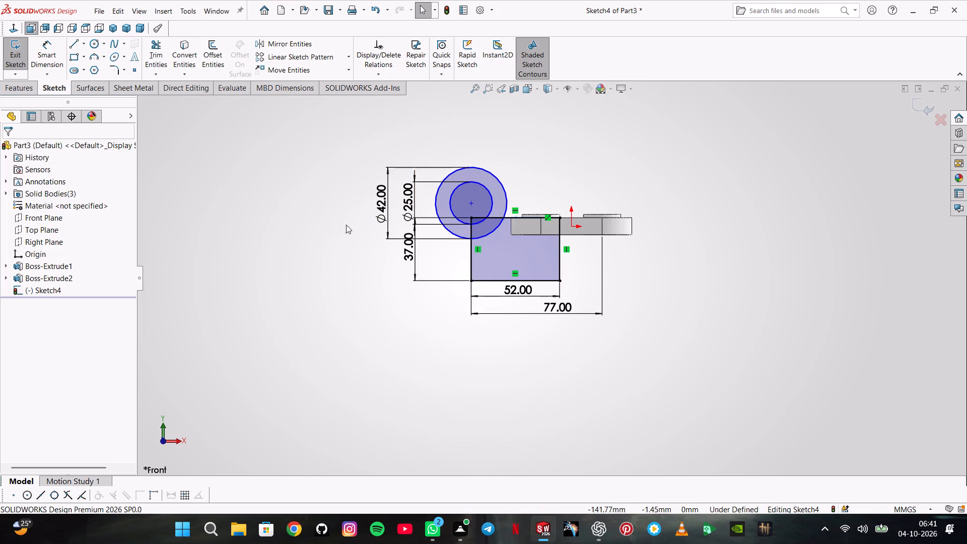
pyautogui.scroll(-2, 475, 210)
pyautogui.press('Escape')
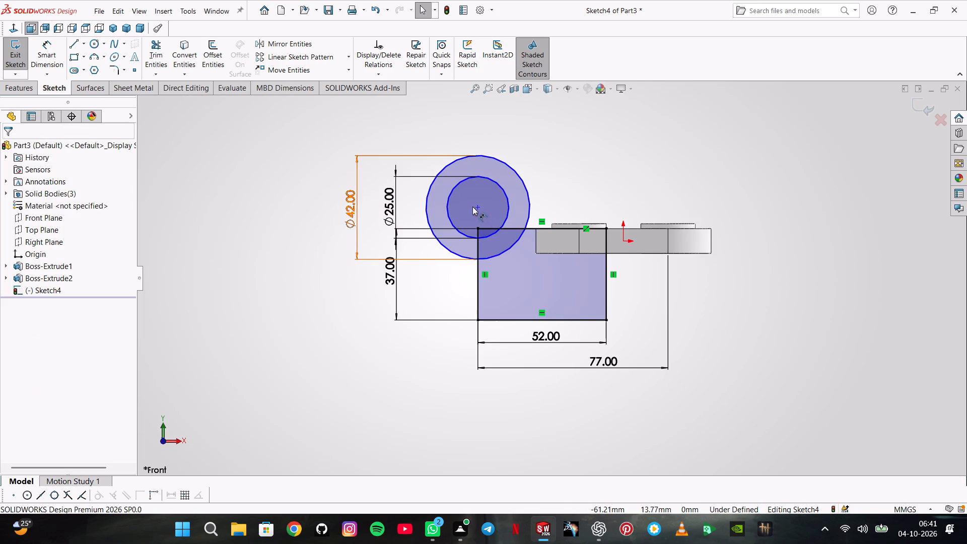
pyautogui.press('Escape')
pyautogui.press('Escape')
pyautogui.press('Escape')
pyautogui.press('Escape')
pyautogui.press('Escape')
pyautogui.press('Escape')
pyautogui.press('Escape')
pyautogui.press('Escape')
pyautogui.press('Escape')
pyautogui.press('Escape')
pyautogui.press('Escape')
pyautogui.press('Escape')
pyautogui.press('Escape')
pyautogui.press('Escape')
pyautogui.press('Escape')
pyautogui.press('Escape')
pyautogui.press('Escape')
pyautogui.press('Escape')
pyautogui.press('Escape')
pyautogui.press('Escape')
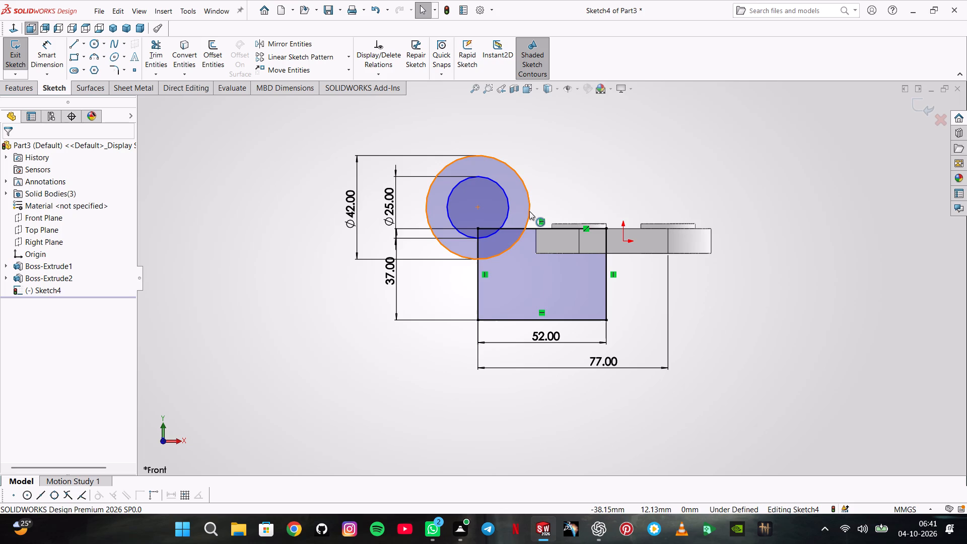
# Add a Midpoint relation between the circles' shared centre and the rectangle's left side.
pyautogui.click(479, 209)
pyautogui.keyDown('ctrl'); pyautogui.click(475, 273); pyautogui.keyUp('ctrl')
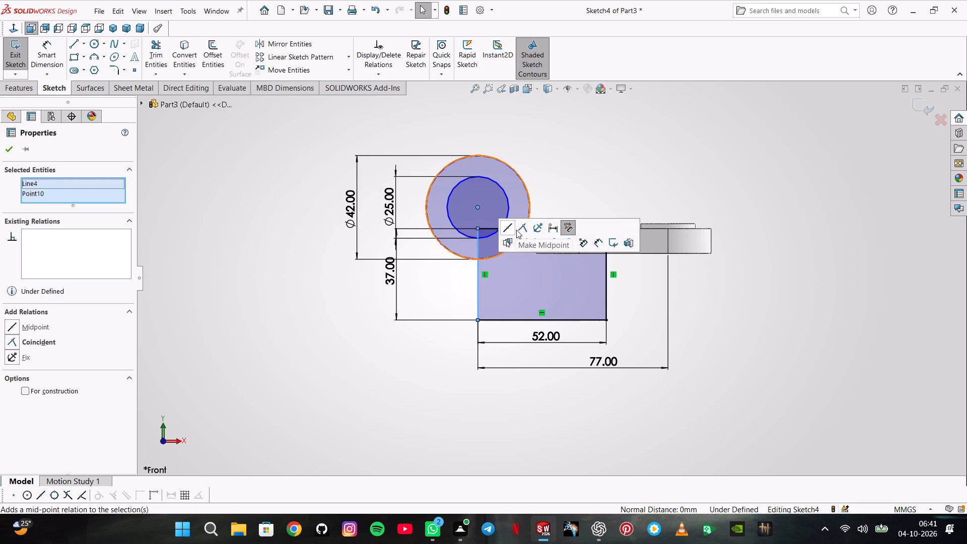
pyautogui.click(509, 229)
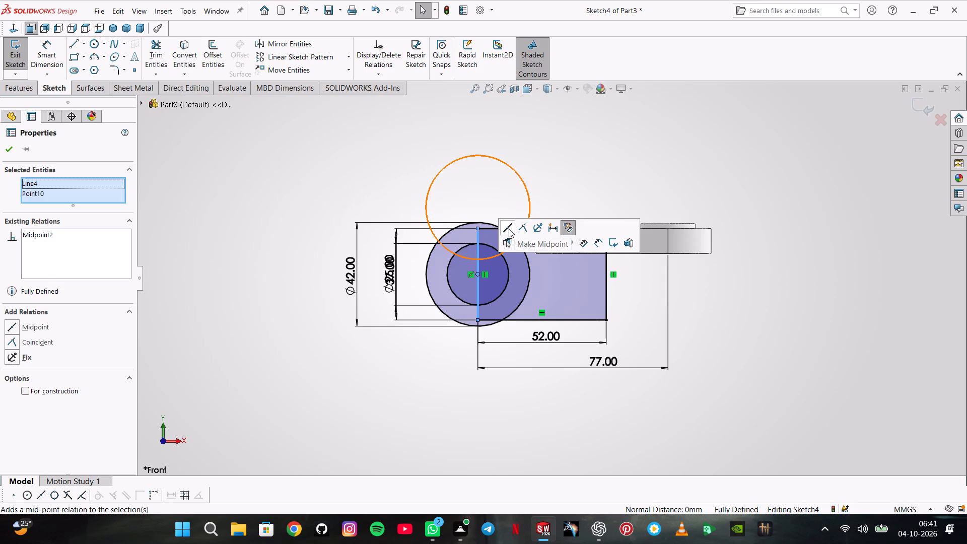
pyautogui.click(507, 229)
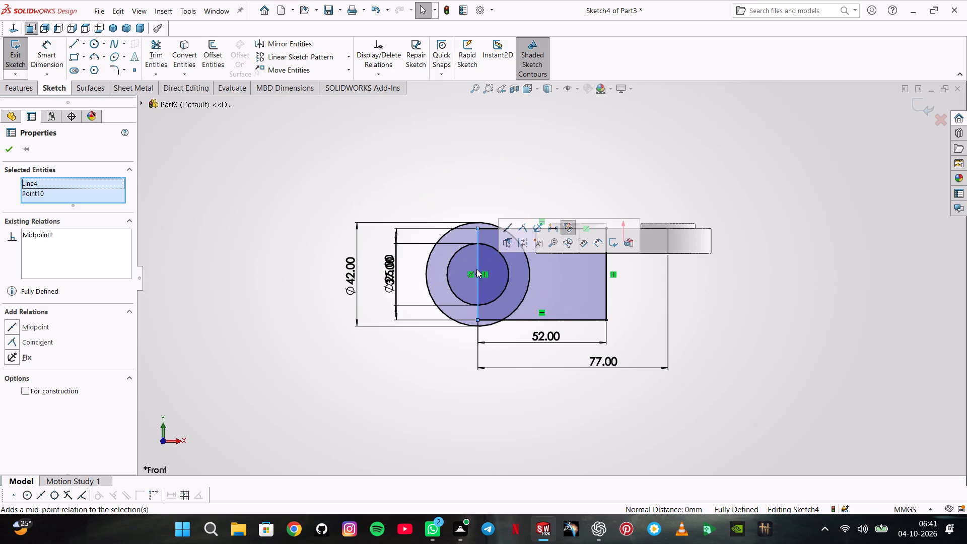
pyautogui.press('Escape')
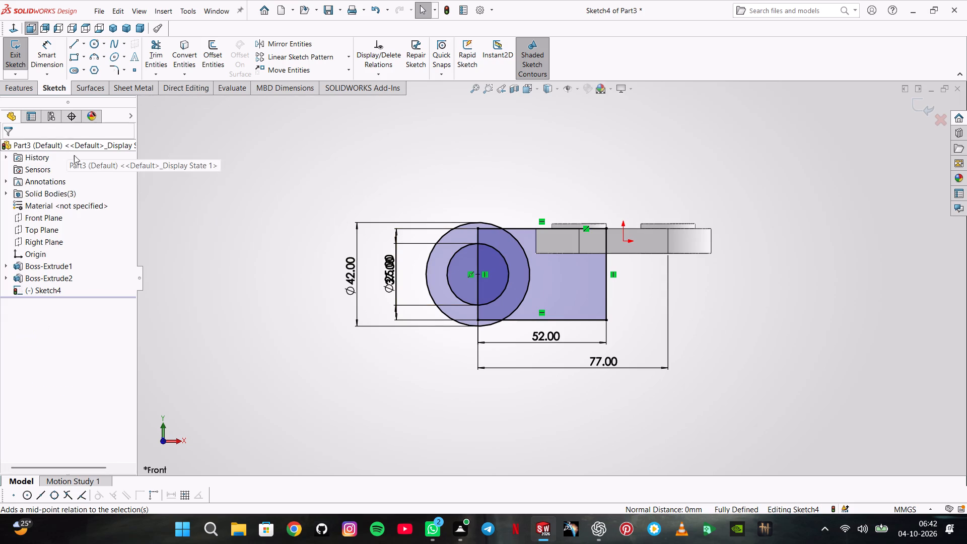
# Undo the last sketch change.
pyautogui.hotkey('ctrl', 'z')
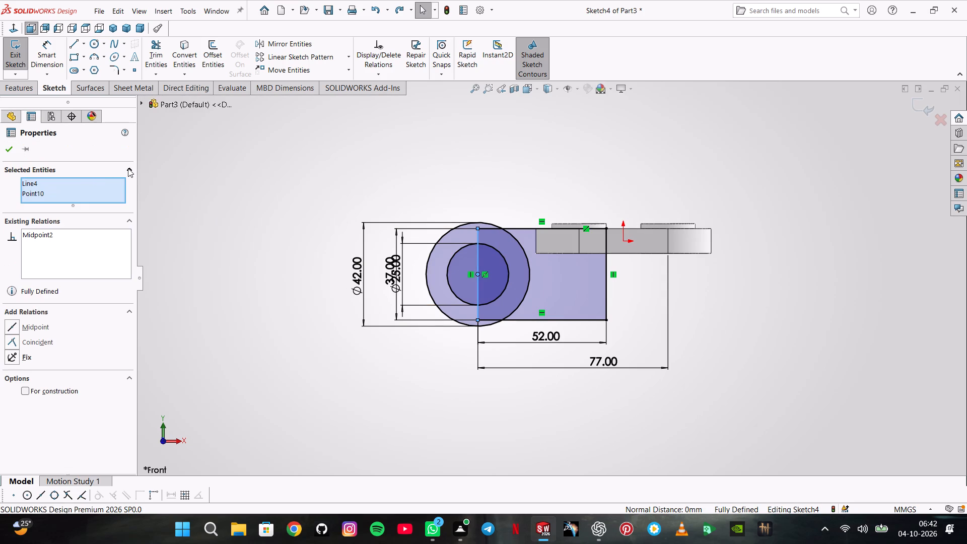
# Undo the Midpoint relation between the circles' shared centre and the rectangle's left side.
pyautogui.hotkey('ctrl', 'z')
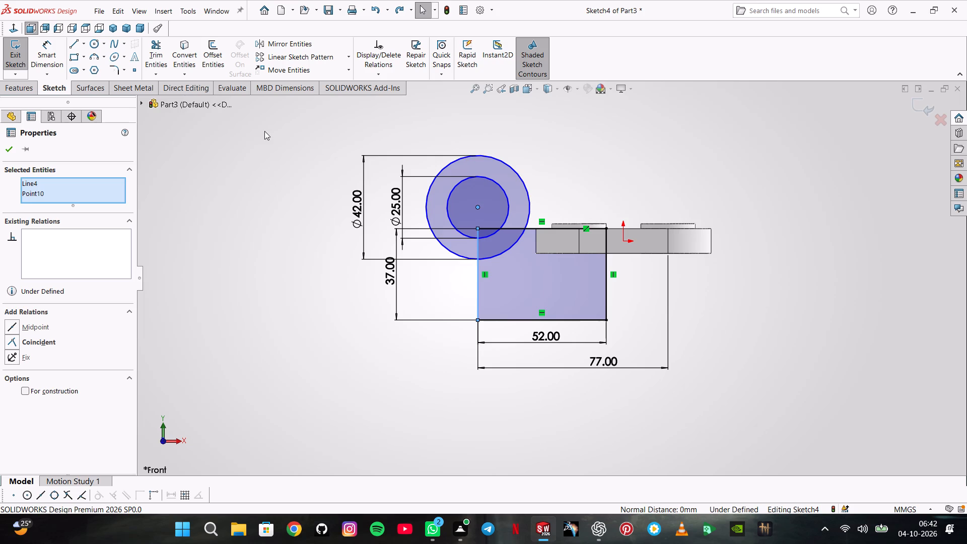
pyautogui.press('Escape')
pyautogui.press('Escape')
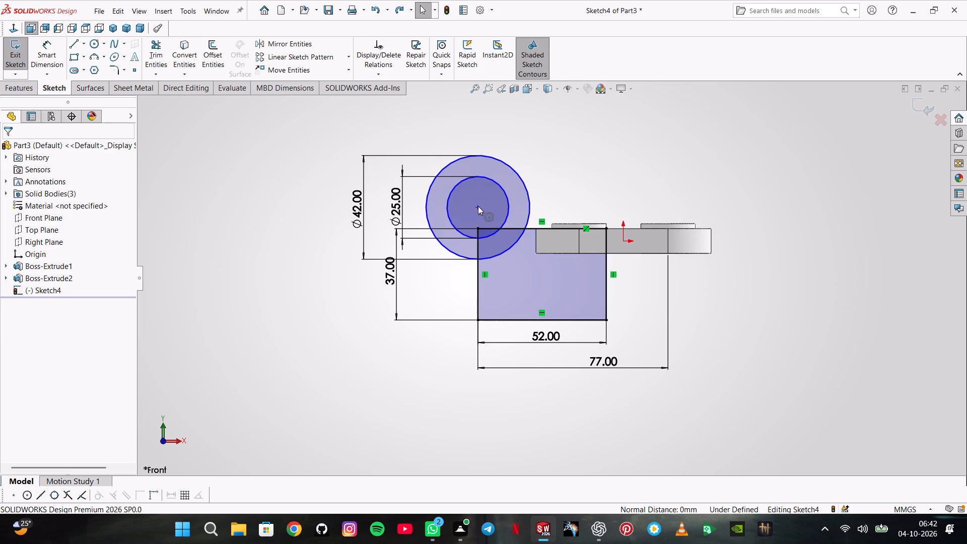
# Add a Vertical relation between the circles' shared centre and the rectangle's top-left corner.
pyautogui.click(478, 206)
pyautogui.keyDown('shift'); pyautogui.click(478, 227); pyautogui.keyUp('shift')
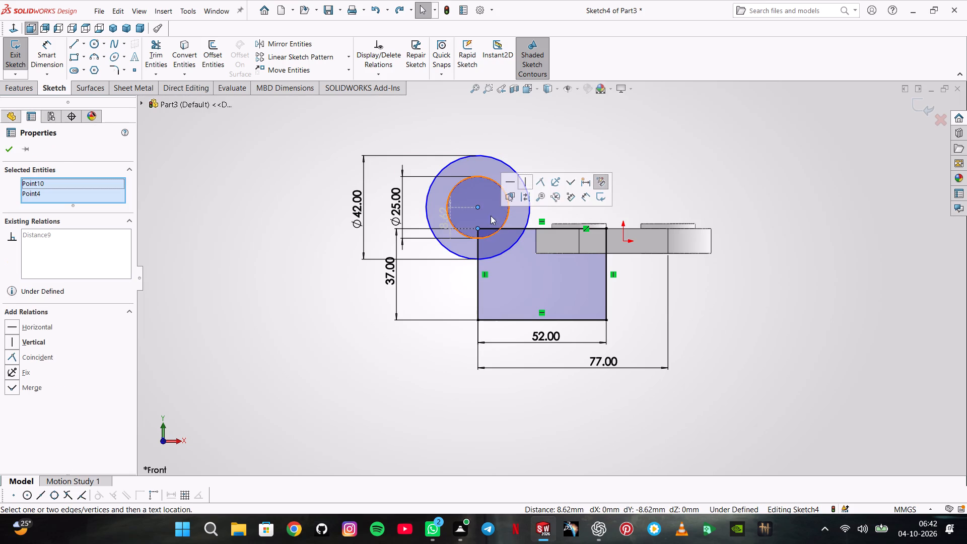
pyautogui.click(527, 181)
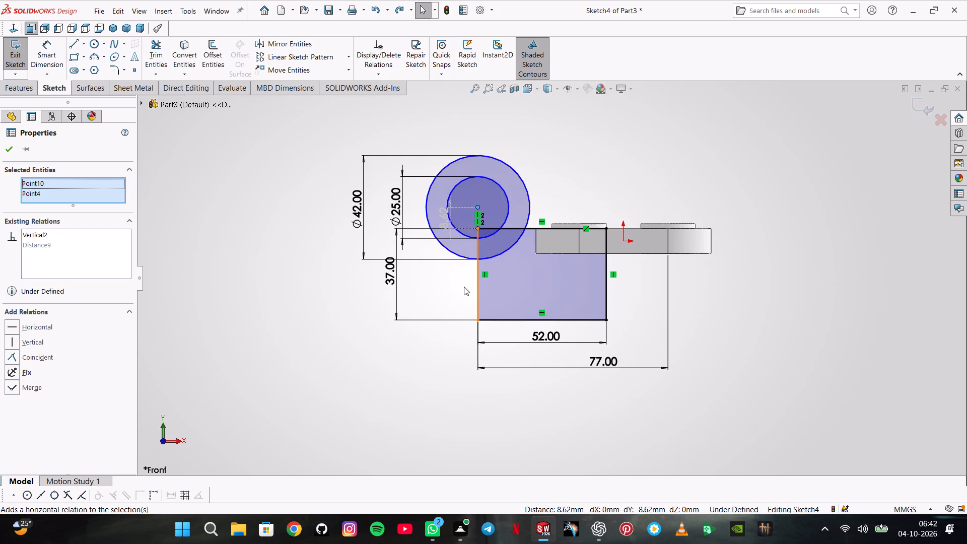
pyautogui.click(9, 152)
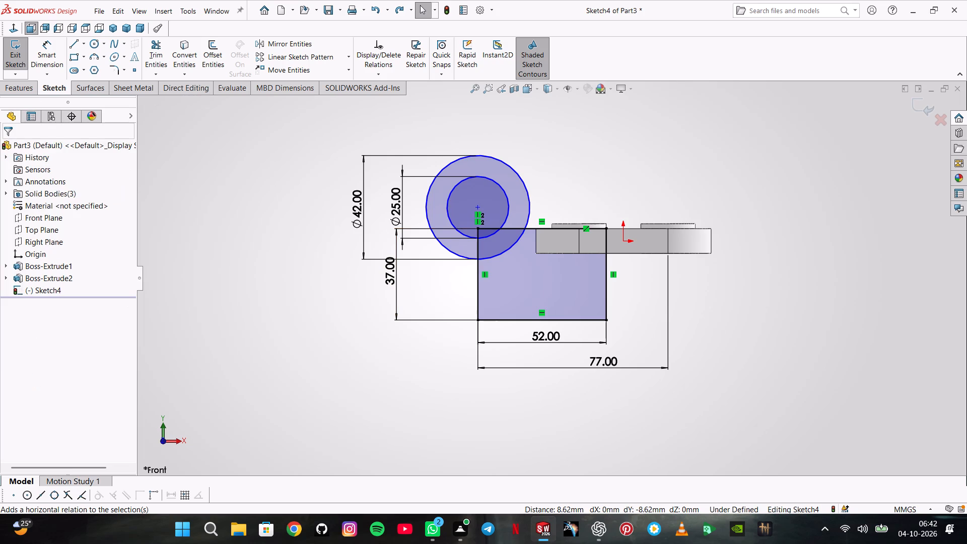
# Start a boss extrusion of the profile sketch with the rectangle area outside the 42 mm circle as its contour.
pyautogui.click(35, 93)
pyautogui.click(60, 67)
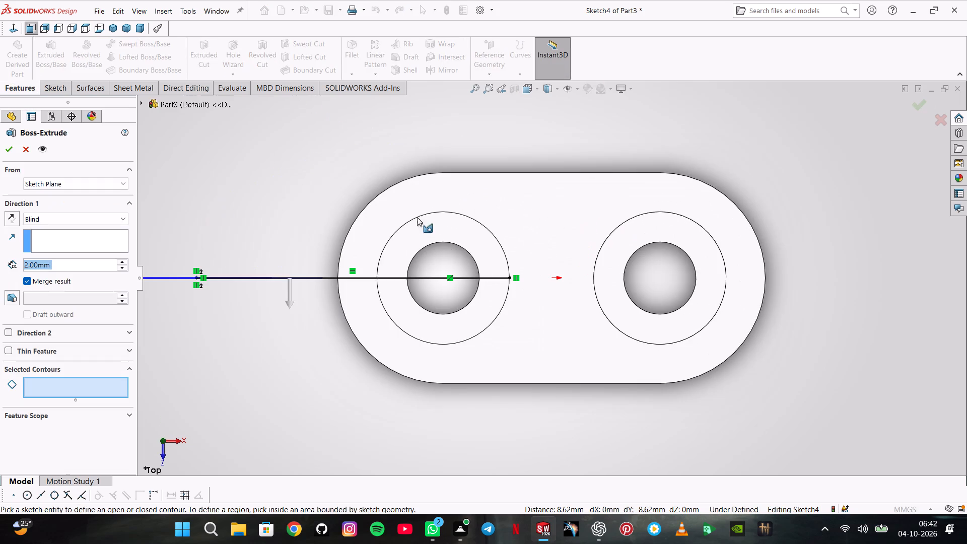
pyautogui.moveTo(359, 416); pyautogui.dragTo(383, 213, button='middle')
pyautogui.click(287, 305)
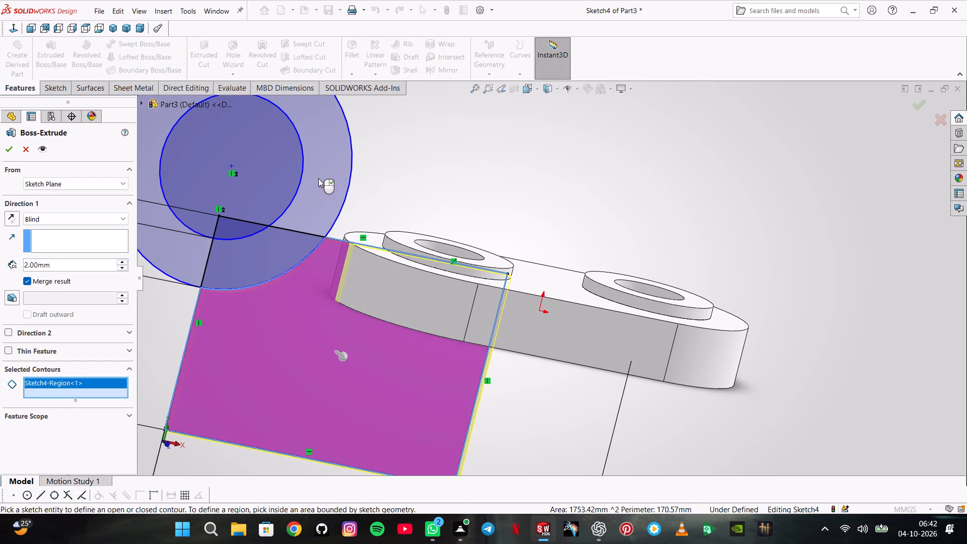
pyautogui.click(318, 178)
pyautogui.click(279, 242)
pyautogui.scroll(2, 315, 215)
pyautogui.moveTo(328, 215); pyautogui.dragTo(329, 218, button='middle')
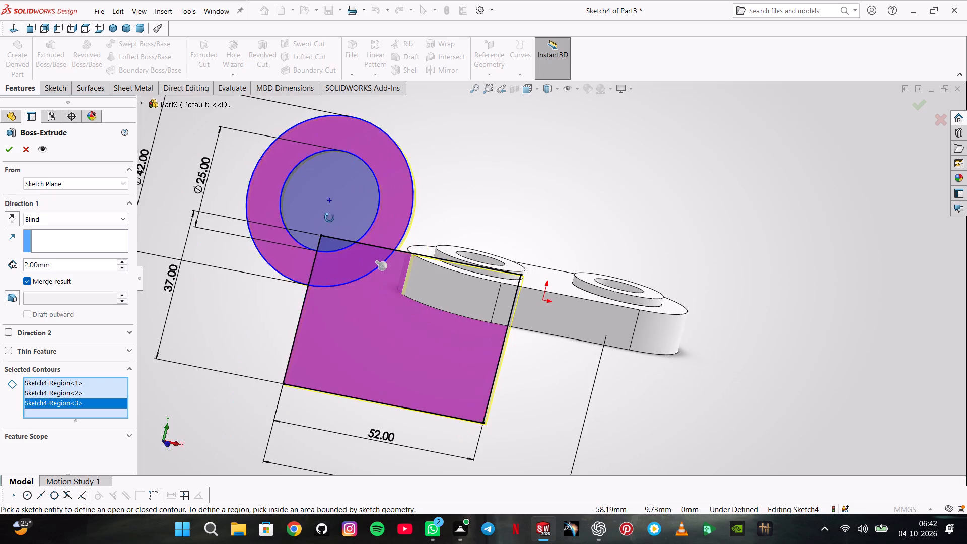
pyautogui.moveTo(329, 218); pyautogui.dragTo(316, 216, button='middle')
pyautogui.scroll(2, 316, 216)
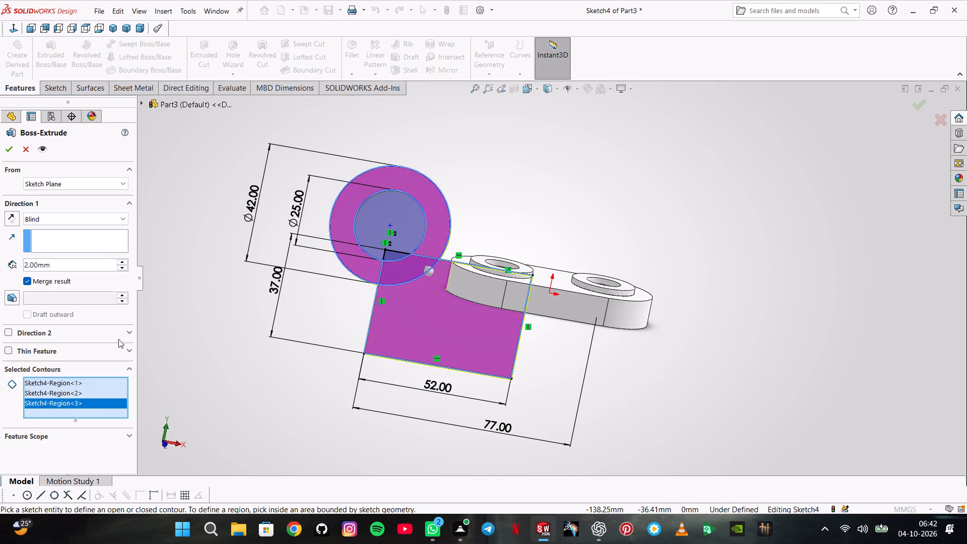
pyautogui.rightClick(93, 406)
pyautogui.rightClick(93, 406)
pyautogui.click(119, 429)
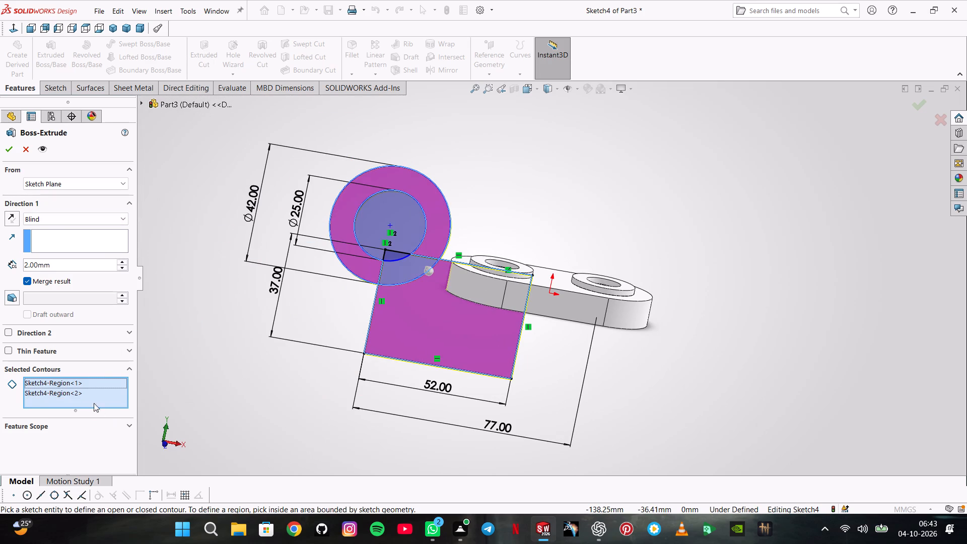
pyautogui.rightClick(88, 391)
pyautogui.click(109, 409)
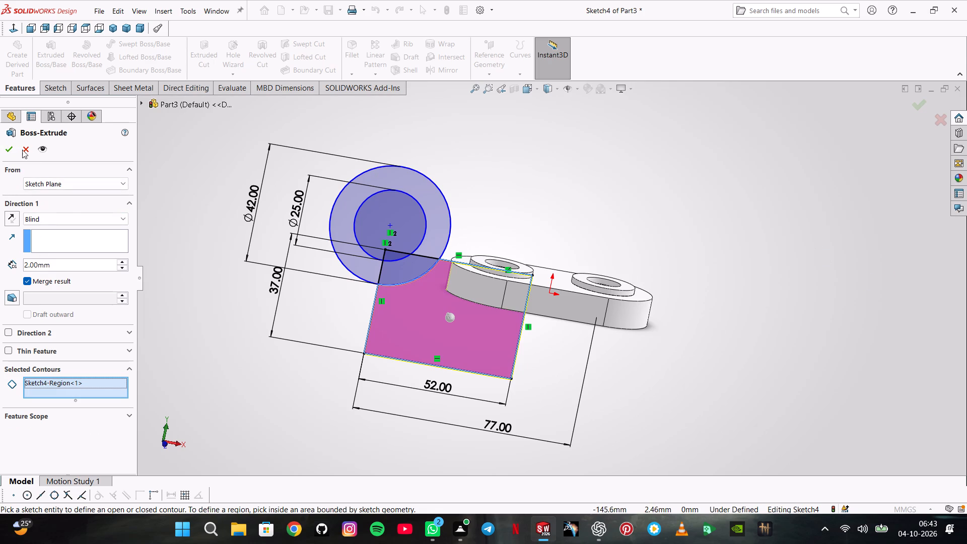
# Extrude the selected rectangle area with a Mid Plane end condition and a depth of 35 mm.
pyautogui.click(66, 218)
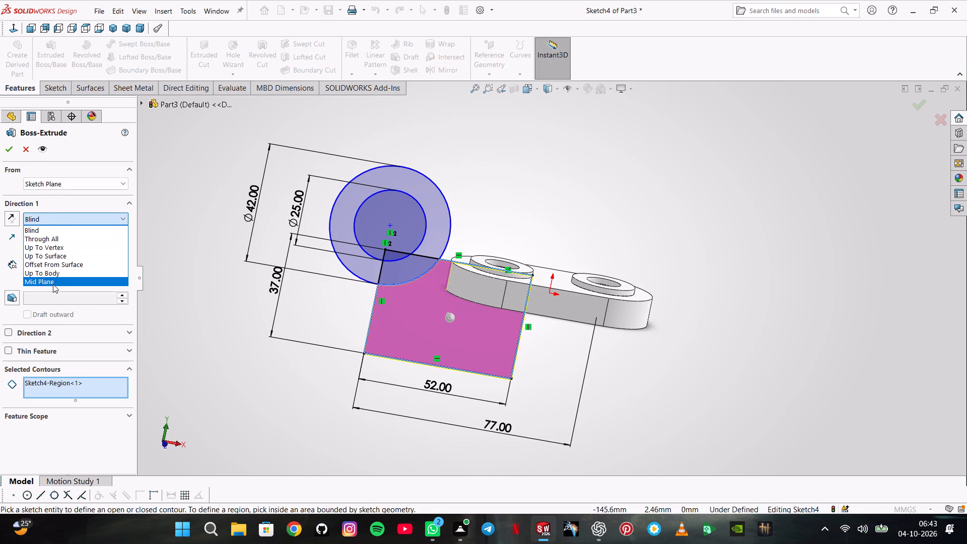
pyautogui.click(53, 285)
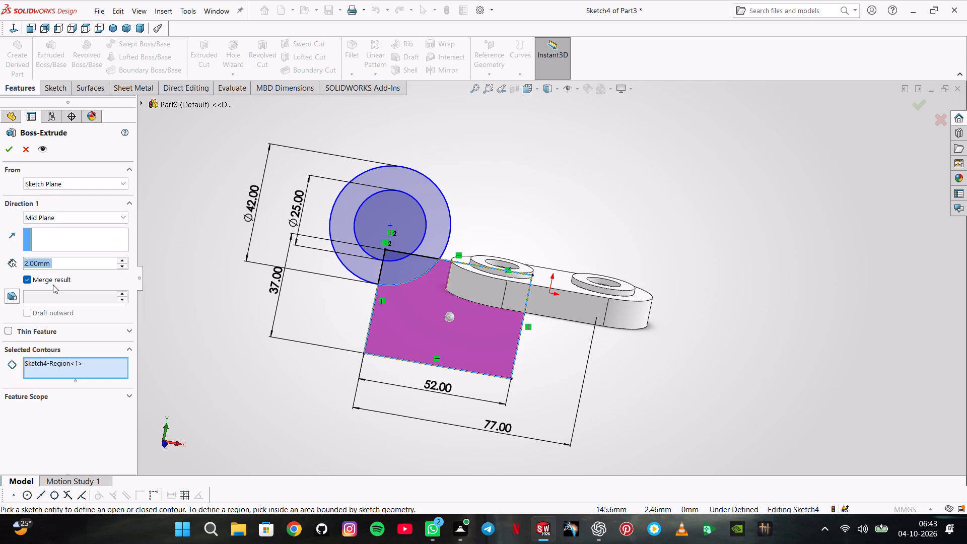
pyautogui.write('35')
pyautogui.press('Return')
pyautogui.press('Return')
pyautogui.scroll(1, 58, 284)
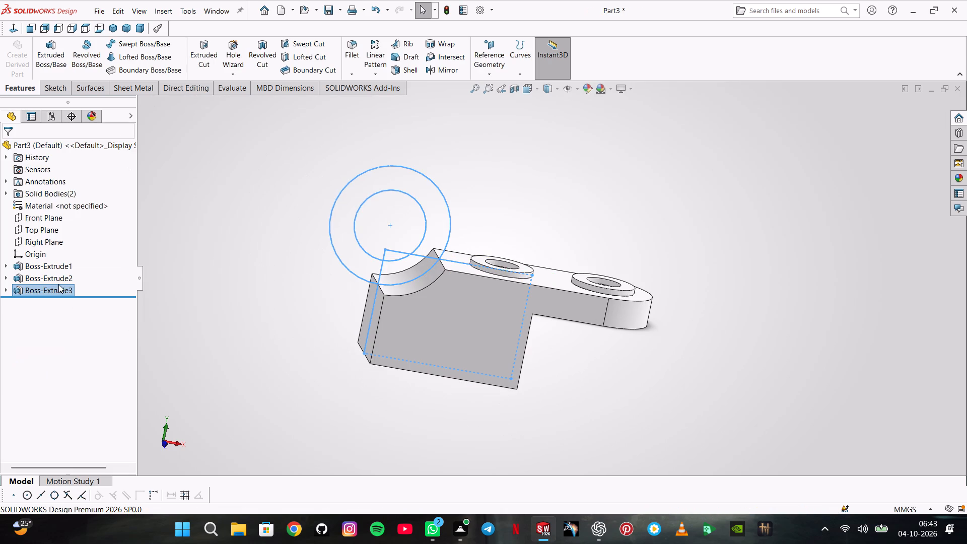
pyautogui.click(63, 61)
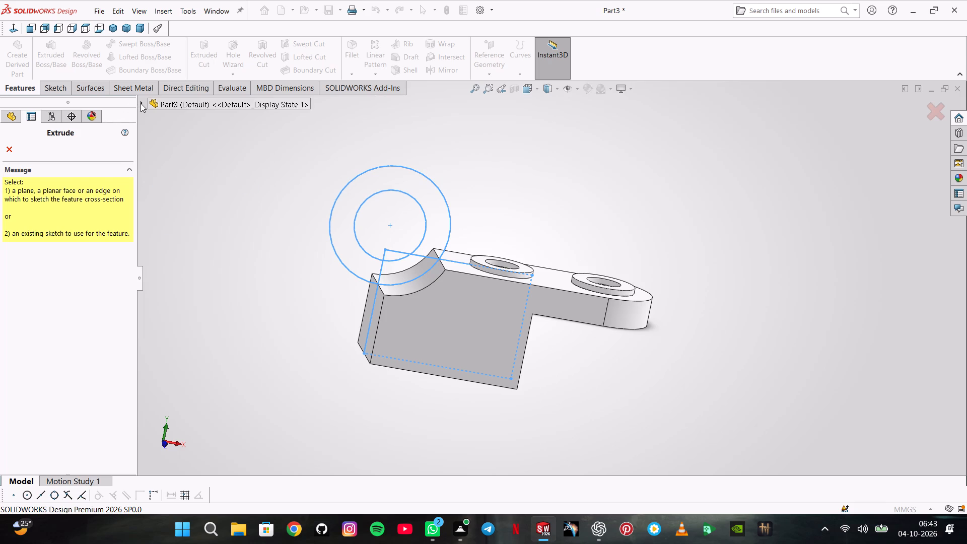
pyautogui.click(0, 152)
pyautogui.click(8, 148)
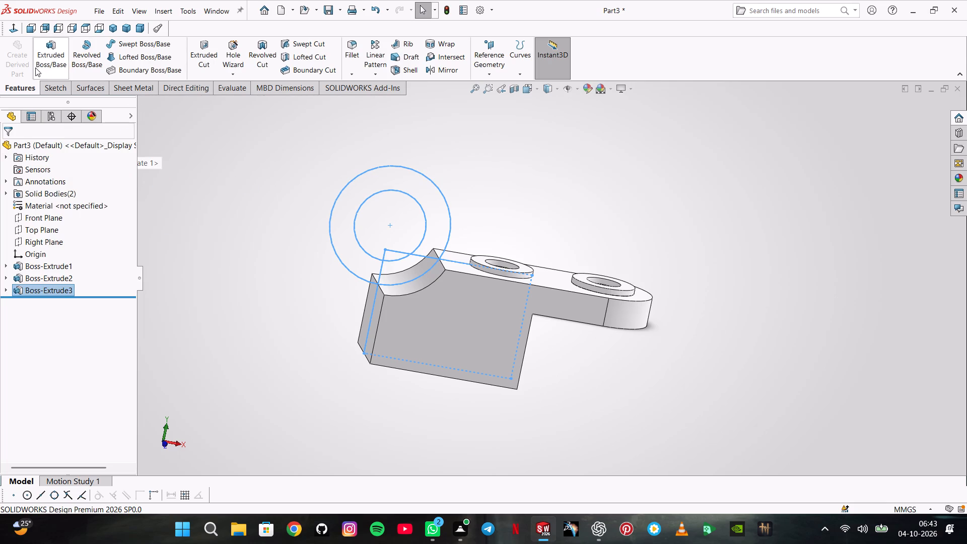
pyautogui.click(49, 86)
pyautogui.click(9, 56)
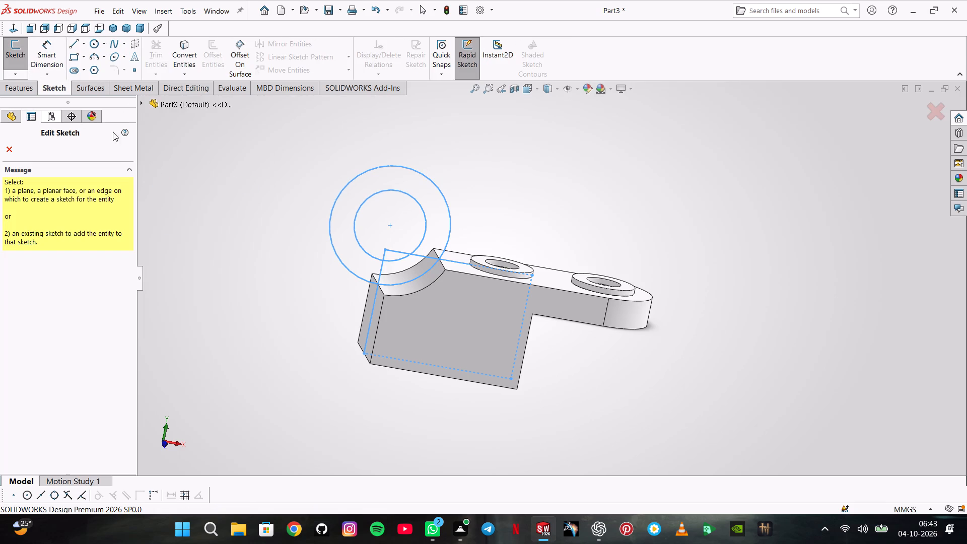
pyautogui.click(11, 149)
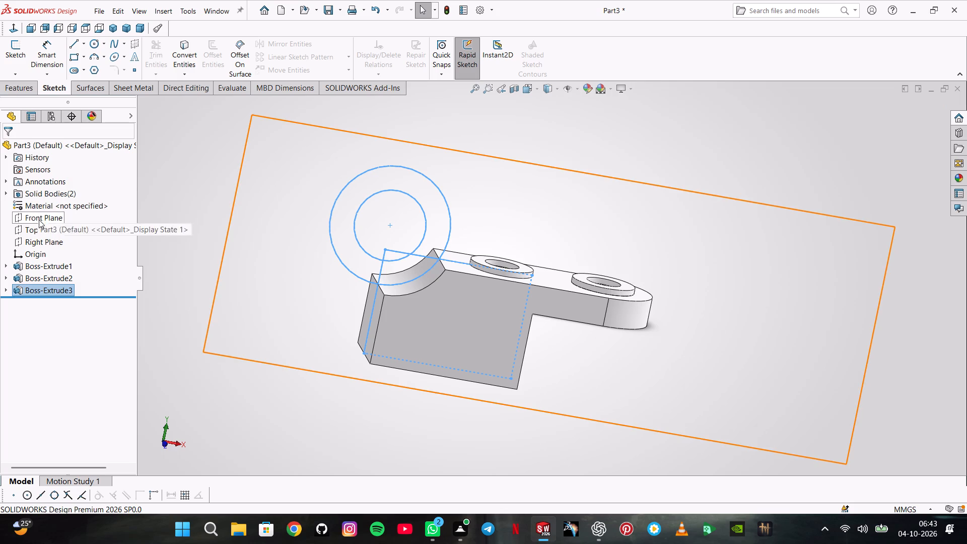
# Start a new sketch on the Front Plane and show Sketch4, the profile sketch used by the last extrusion.
pyautogui.click(47, 212)
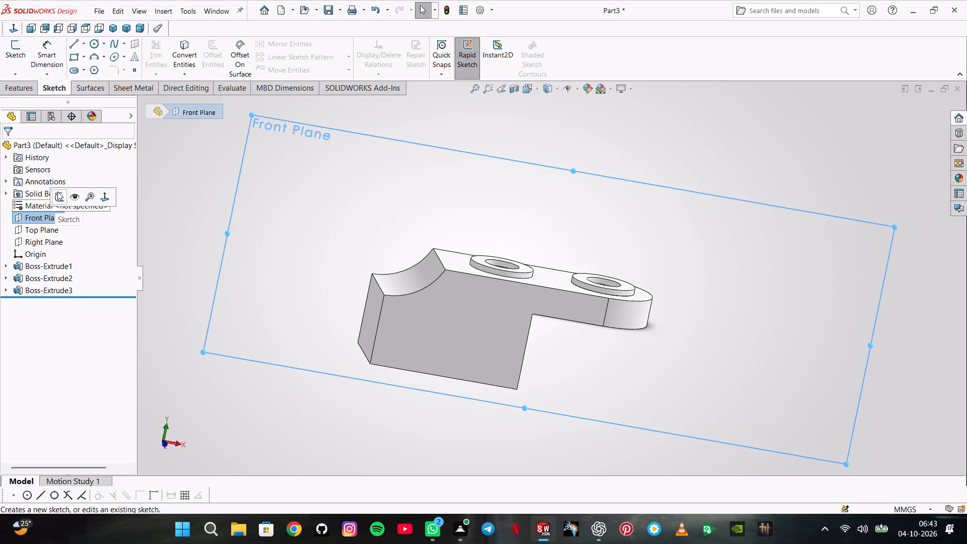
pyautogui.click(57, 191)
pyautogui.rightClick(33, 304)
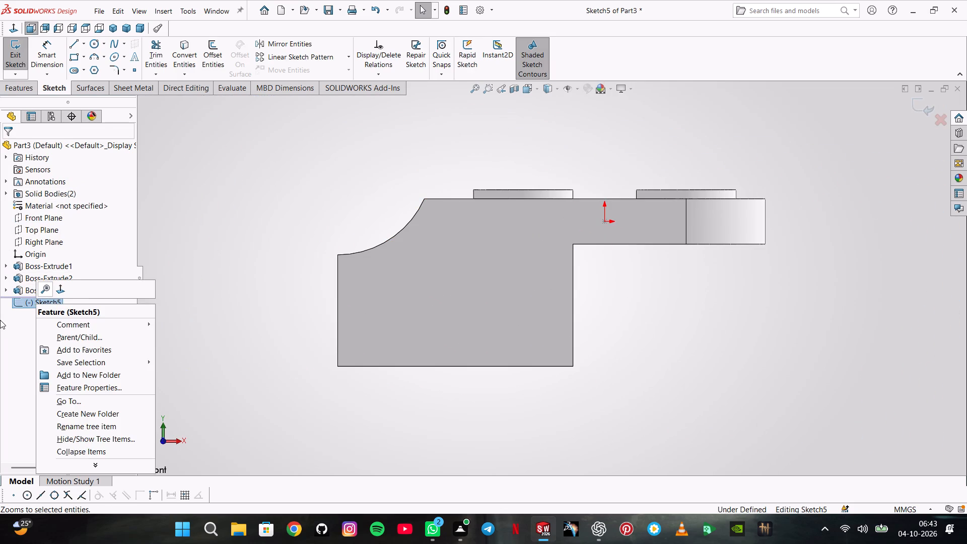
pyautogui.click(0, 320)
pyautogui.click(7, 288)
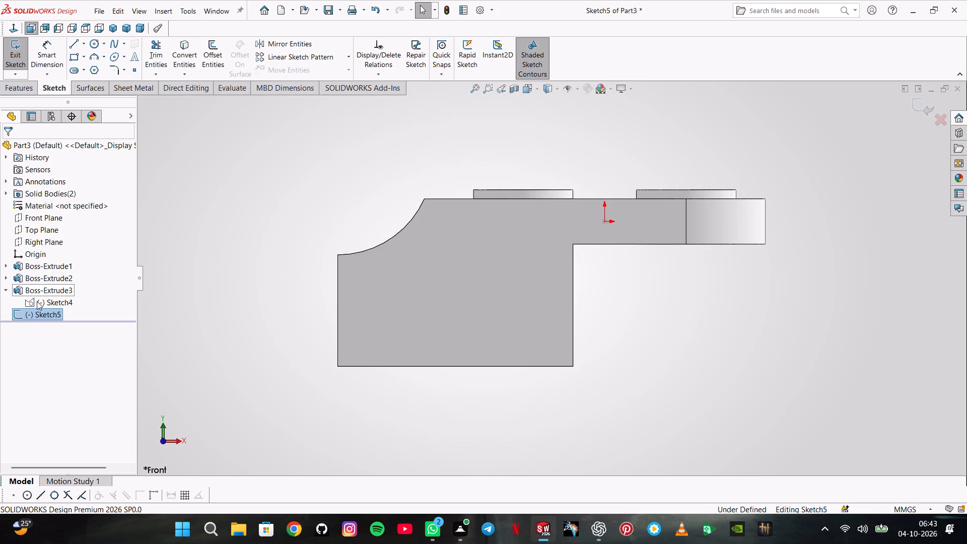
pyautogui.rightClick(37, 301)
pyautogui.click(52, 281)
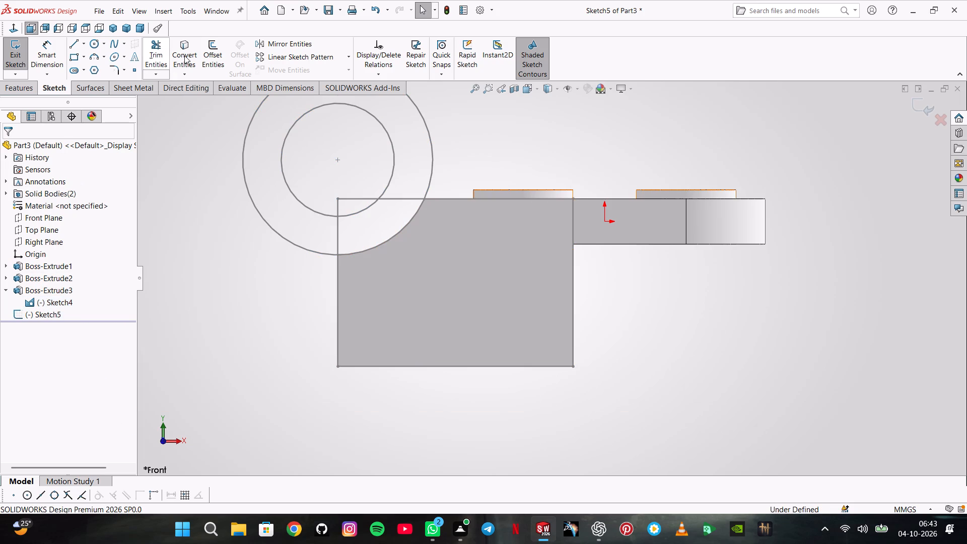
# Convert the 25 mm and 42 mm circles of the shown profile into the new sketch.
pyautogui.click(185, 55)
pyautogui.click(321, 106)
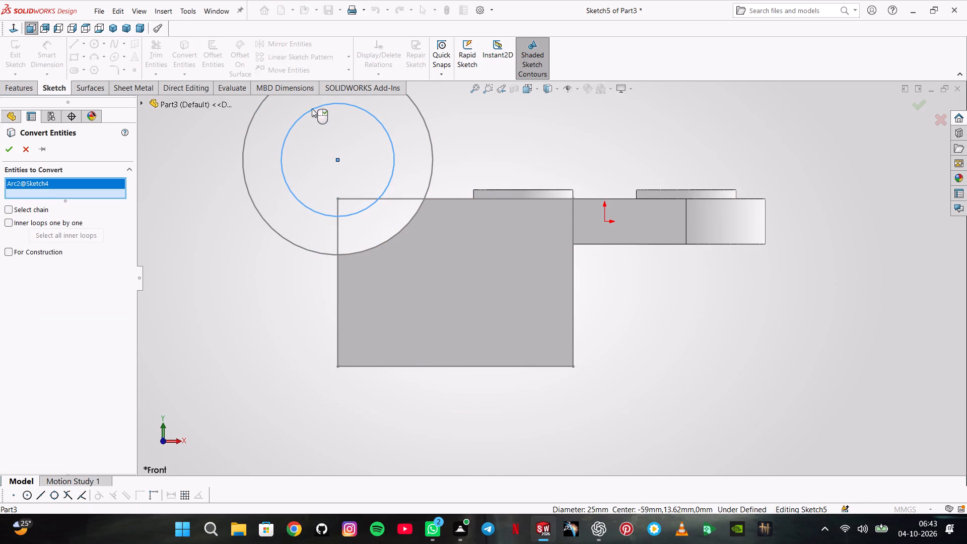
pyautogui.click(249, 142)
pyautogui.click(244, 145)
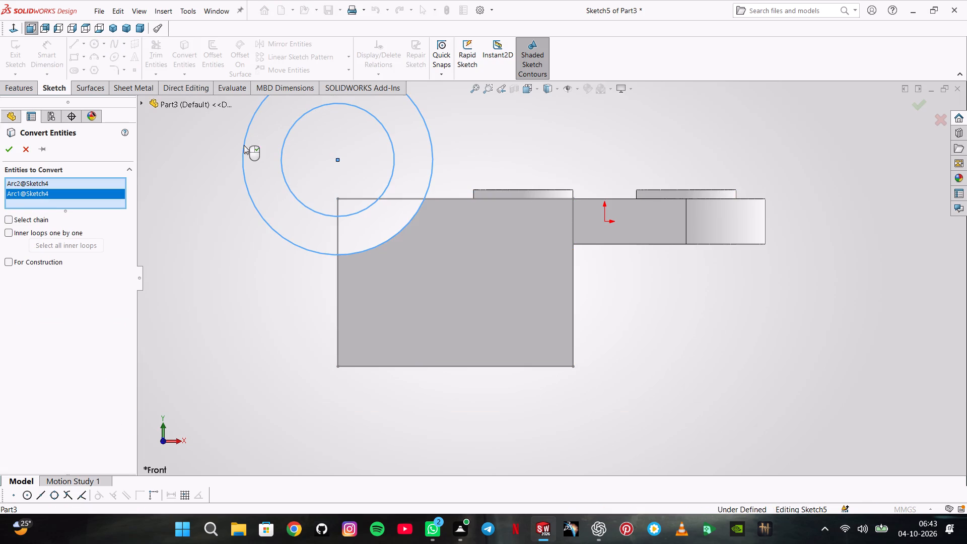
pyautogui.click(12, 154)
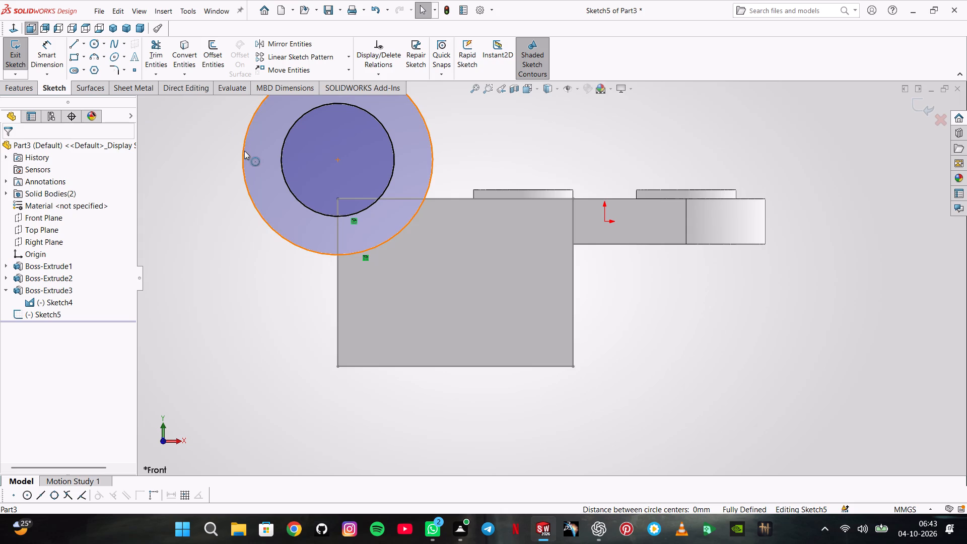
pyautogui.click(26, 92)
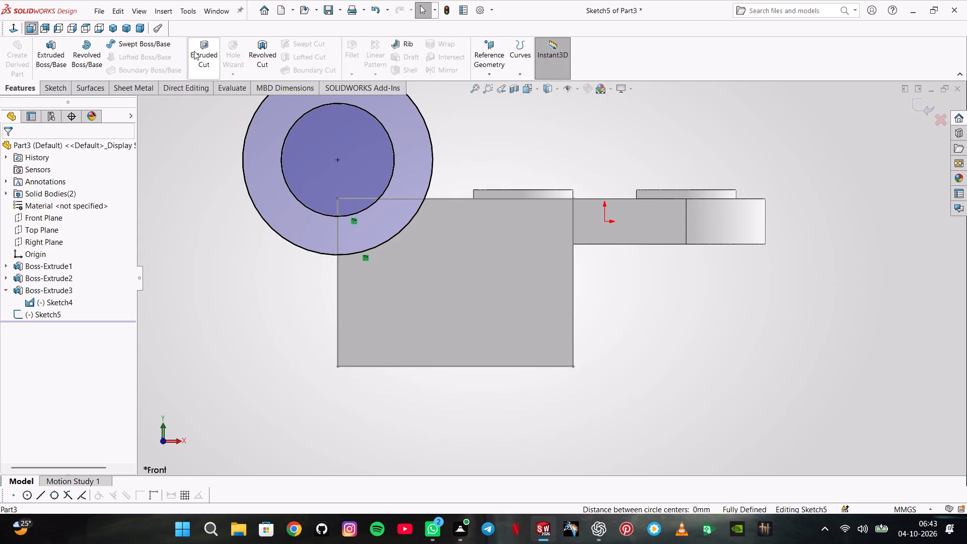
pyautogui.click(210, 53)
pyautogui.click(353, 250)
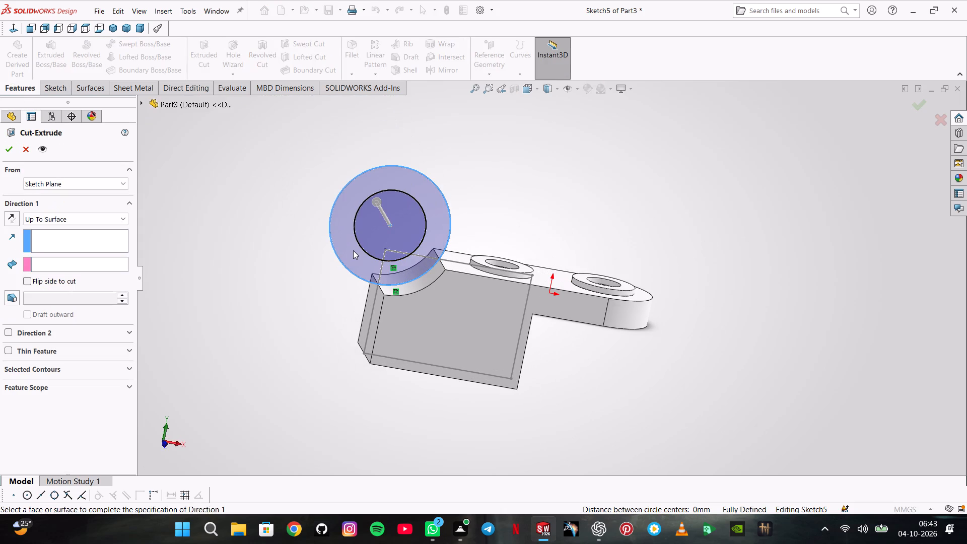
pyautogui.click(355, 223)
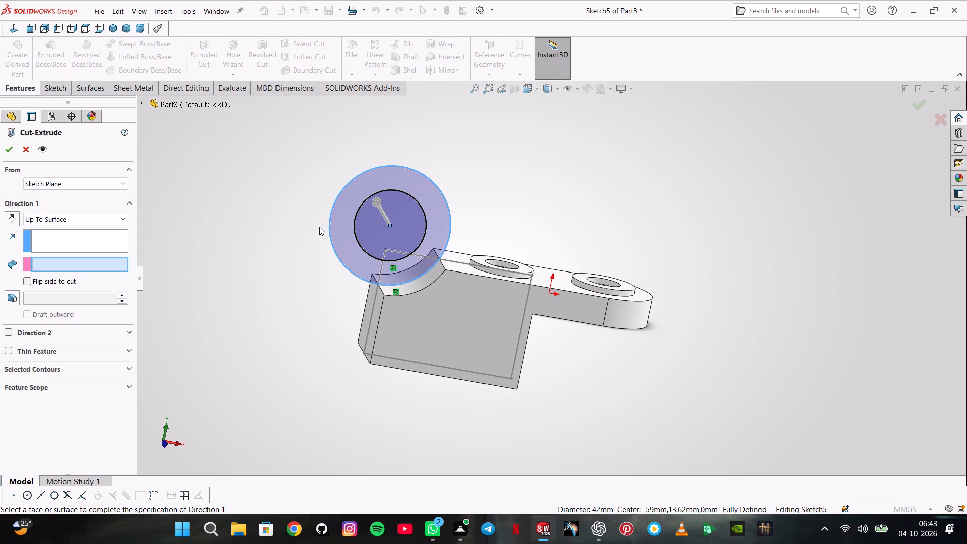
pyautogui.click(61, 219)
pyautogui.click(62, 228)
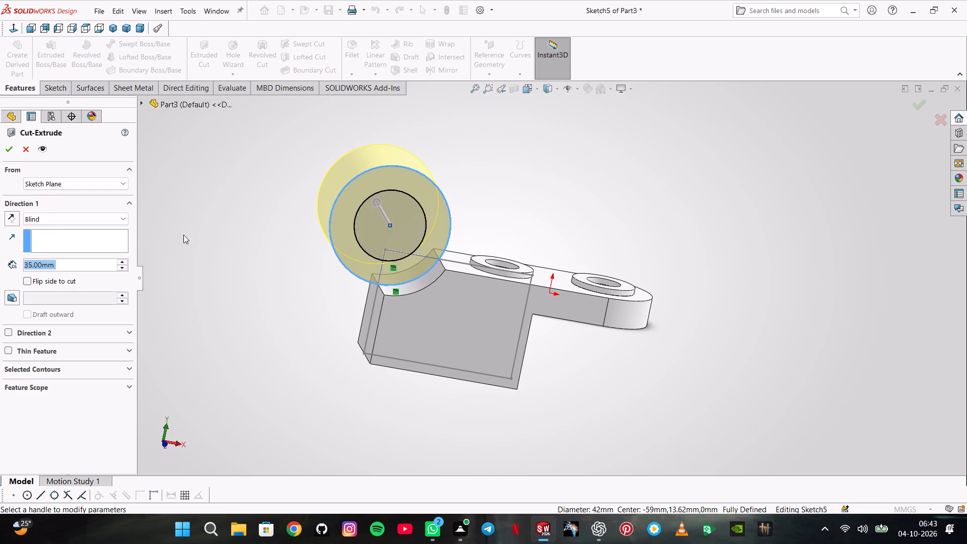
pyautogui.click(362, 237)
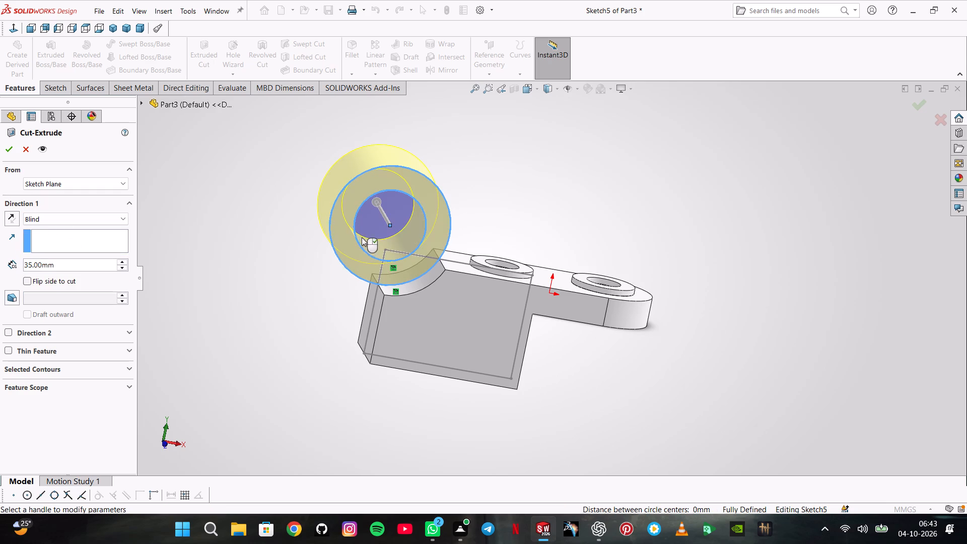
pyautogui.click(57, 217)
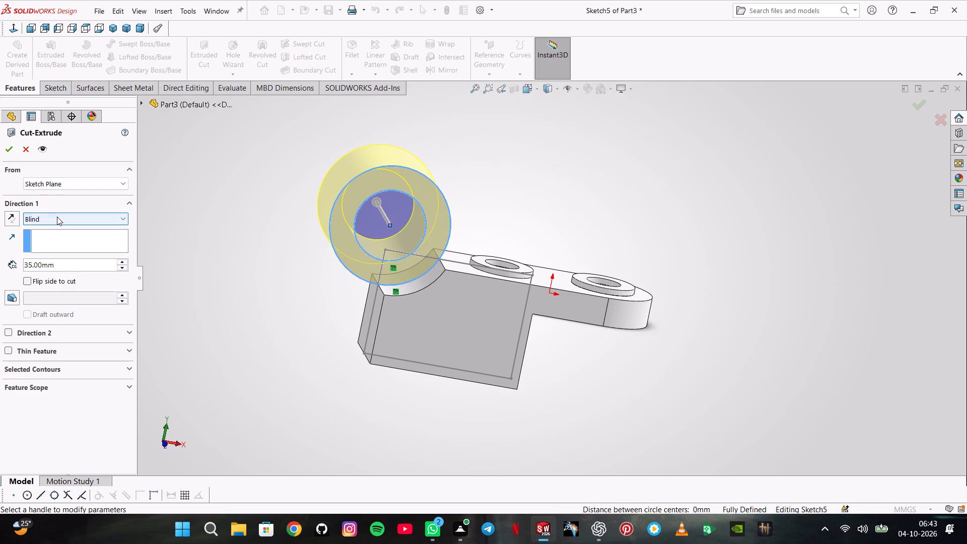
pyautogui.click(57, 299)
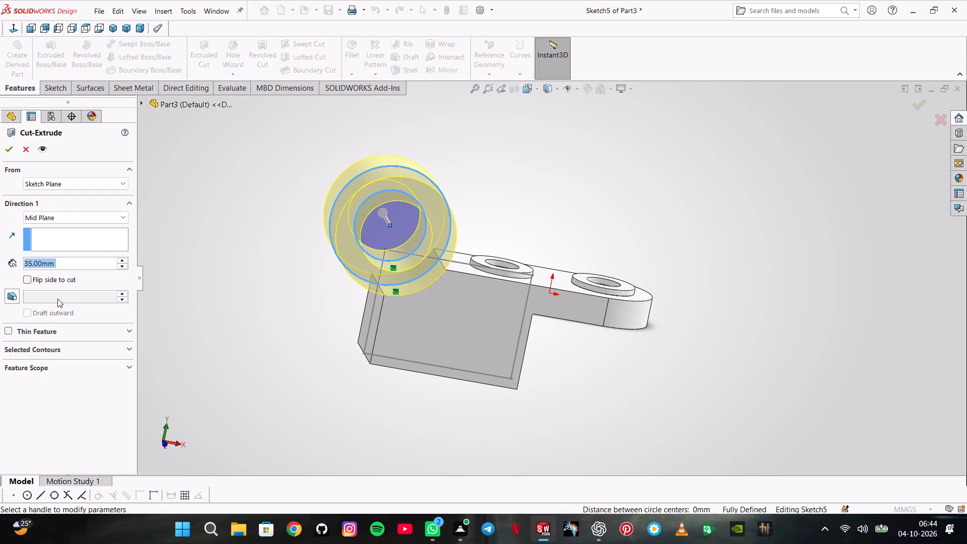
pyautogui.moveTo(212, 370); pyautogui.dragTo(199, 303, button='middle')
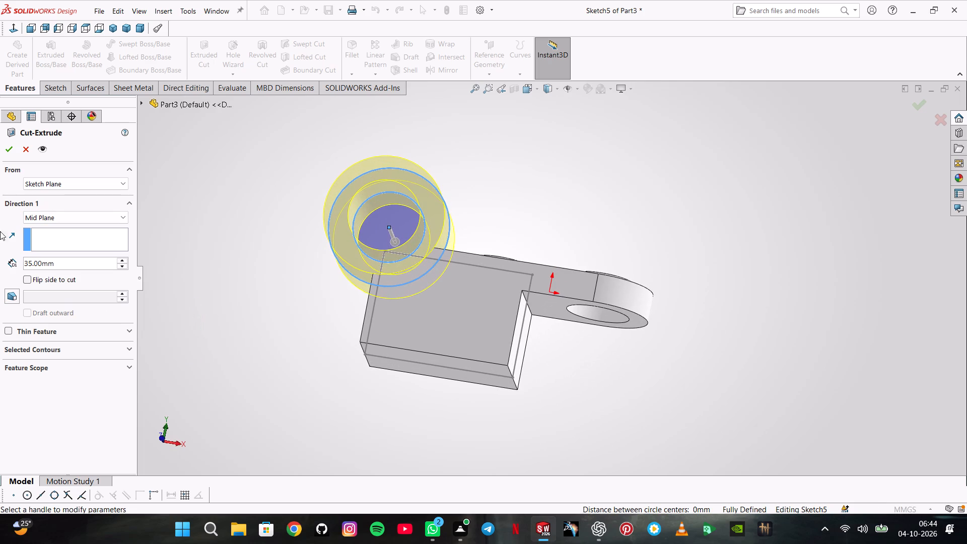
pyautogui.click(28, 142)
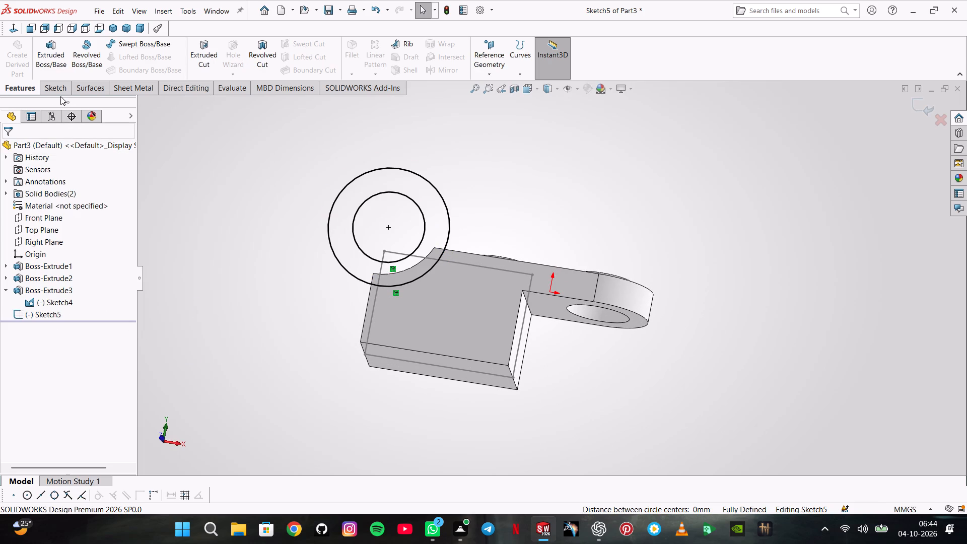
# Convert the four rectangle lines of the shown profile sketch into the new sketch.
pyautogui.click(51, 94)
pyautogui.click(185, 60)
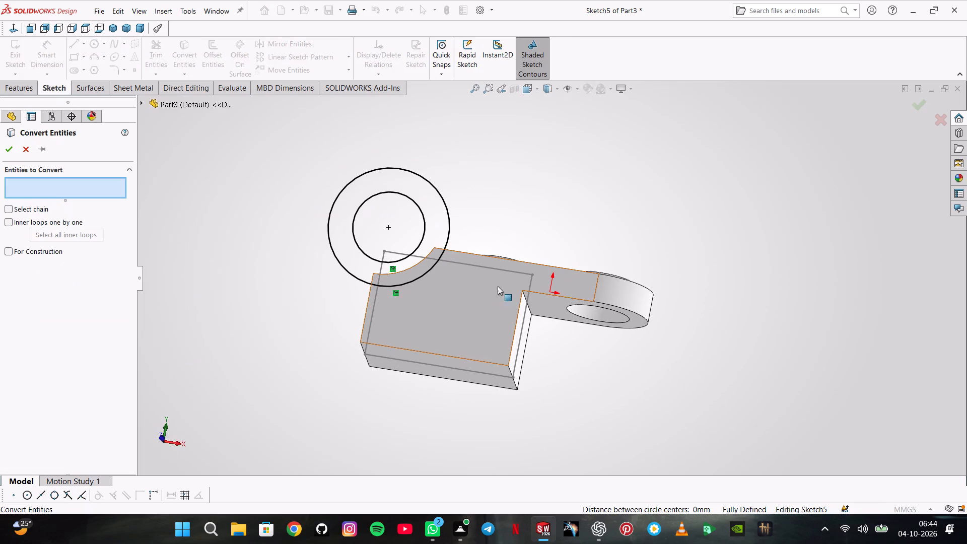
pyautogui.click(403, 251)
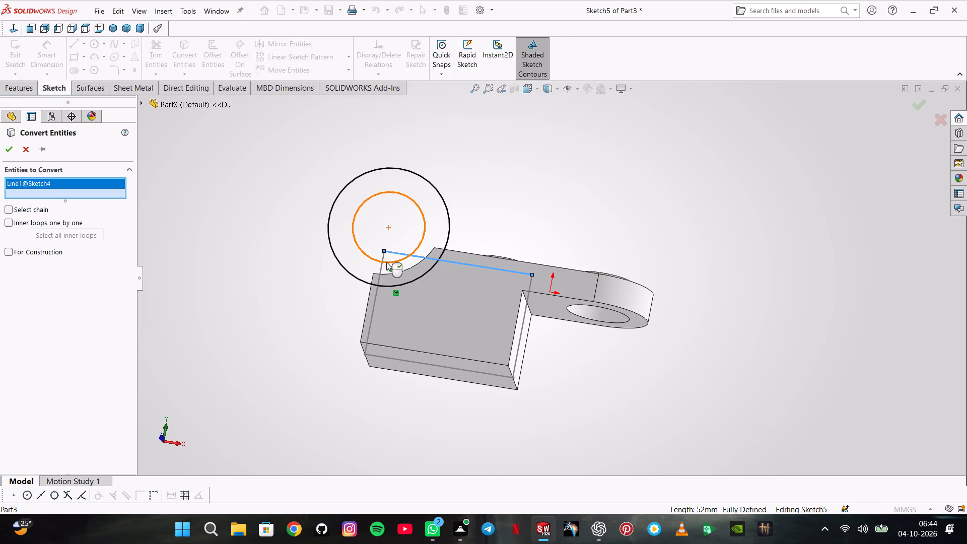
pyautogui.click(381, 268)
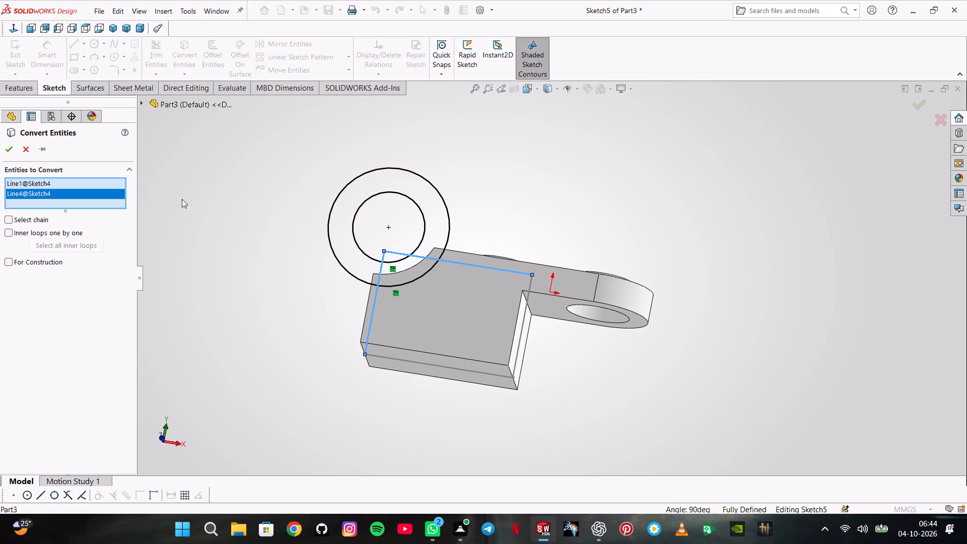
pyautogui.click(522, 334)
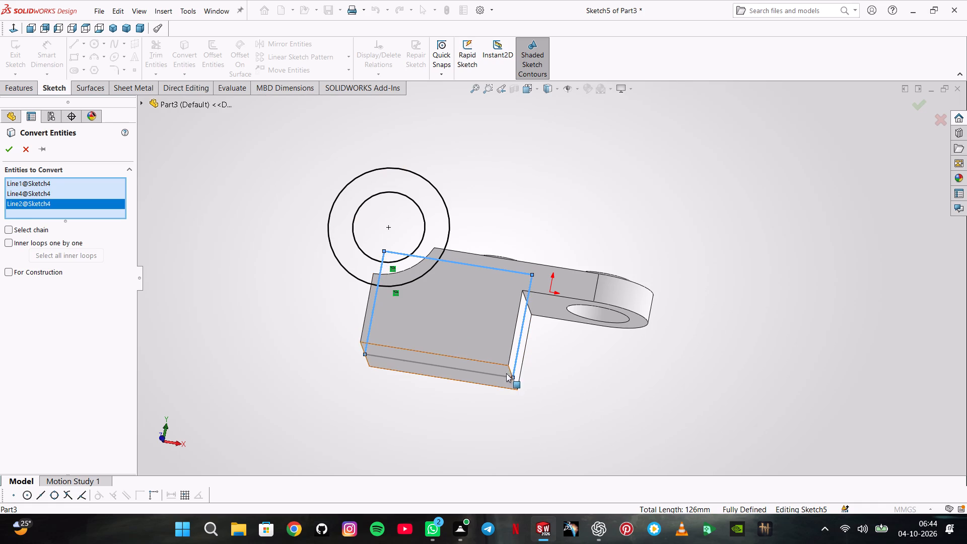
pyautogui.click(505, 375)
pyautogui.click(12, 155)
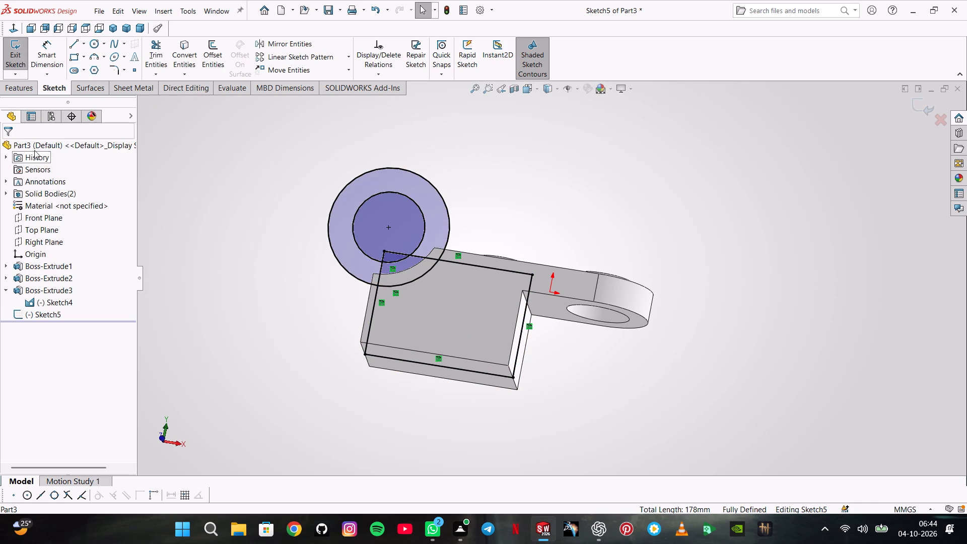
# Extrude the full ring area between the 25 mm and 42 mm circles with a Mid Plane end condition and a depth of 45 mm.
pyautogui.click(22, 92)
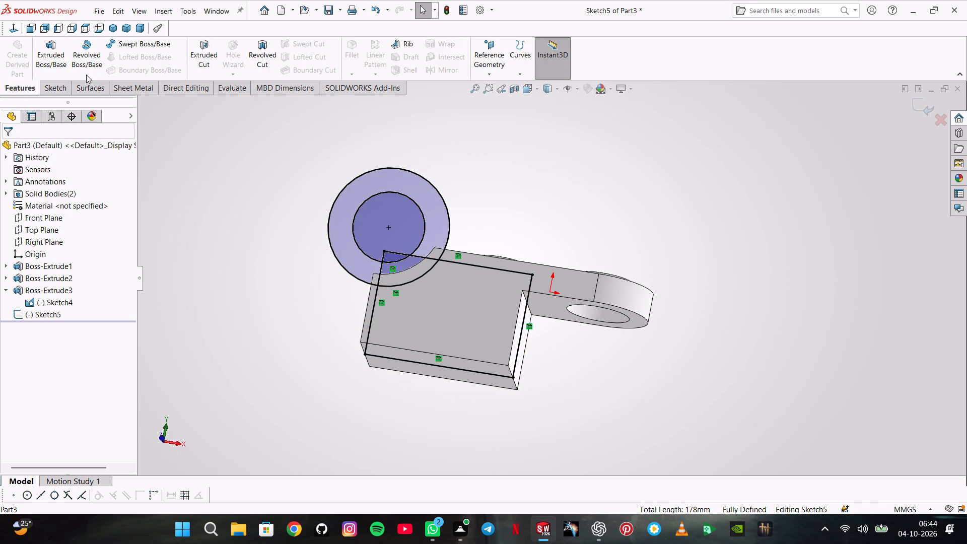
pyautogui.click(50, 56)
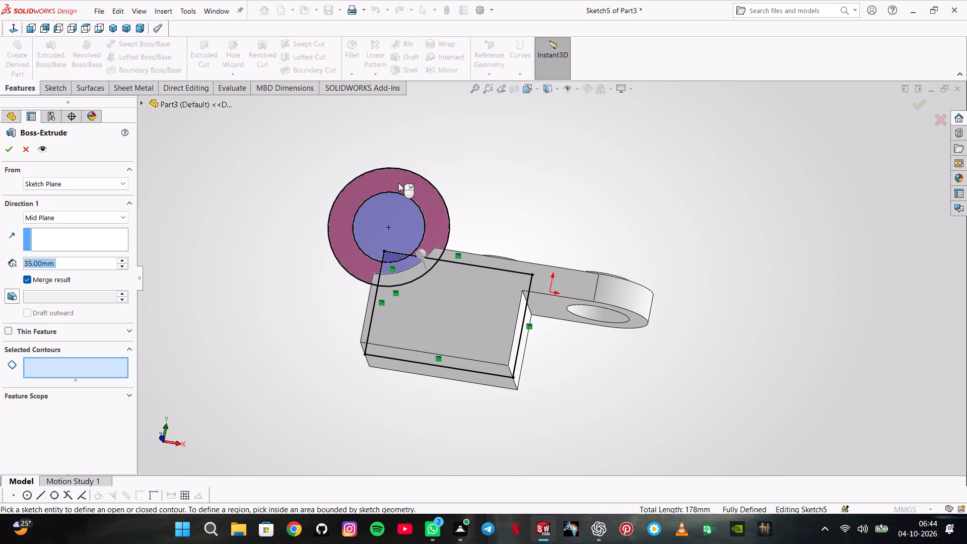
pyautogui.click(398, 183)
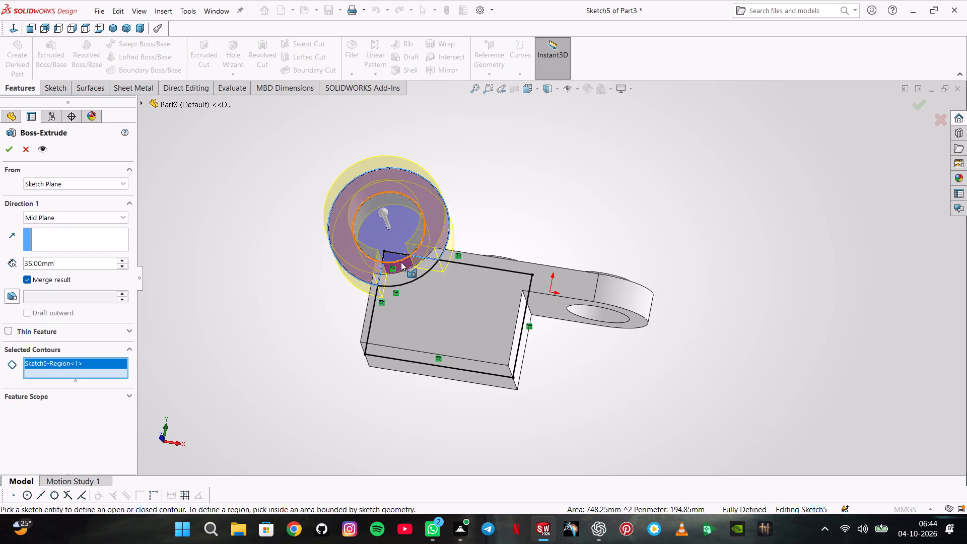
pyautogui.moveTo(401, 262); pyautogui.dragTo(409, 303, button='middle')
pyautogui.click(405, 274)
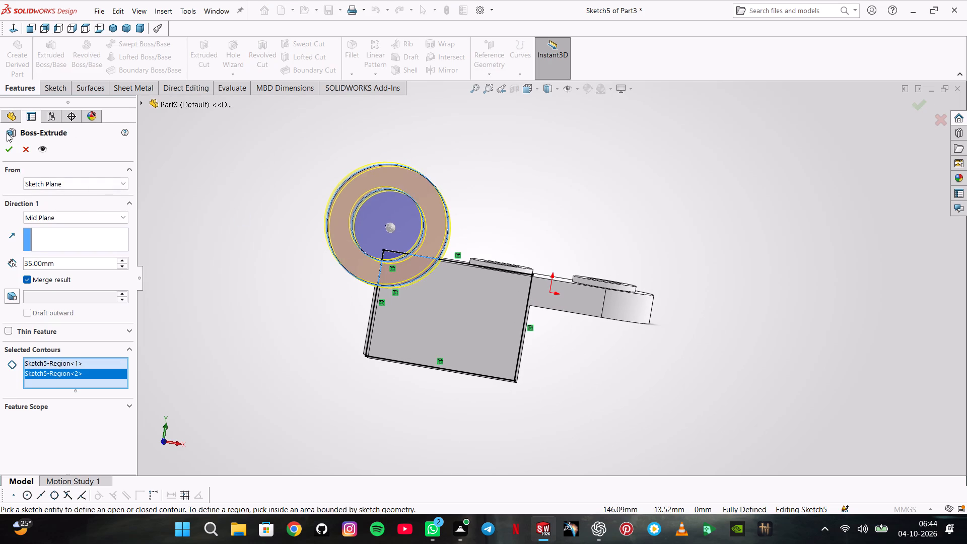
pyautogui.doubleClick(74, 262)
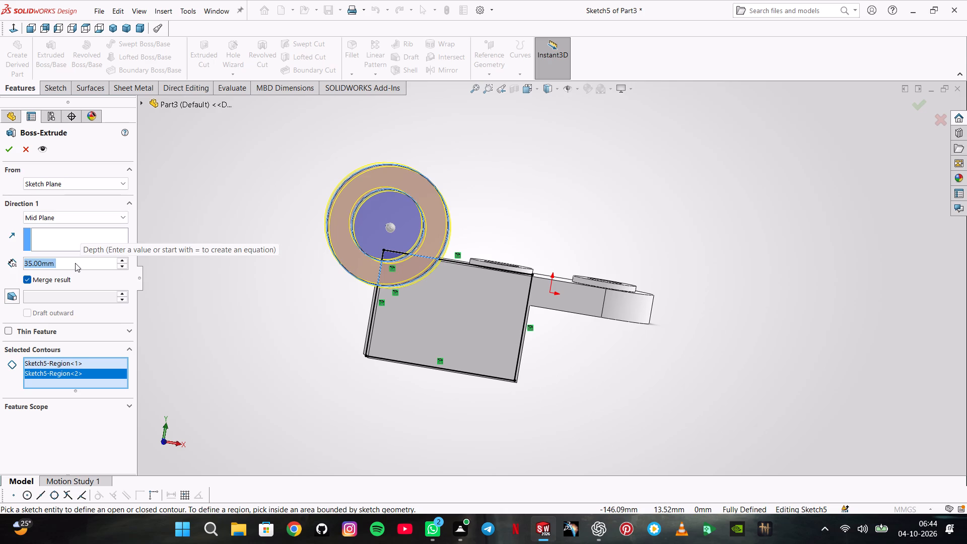
pyautogui.write('45')
pyautogui.press('Return')
pyautogui.press('Return')
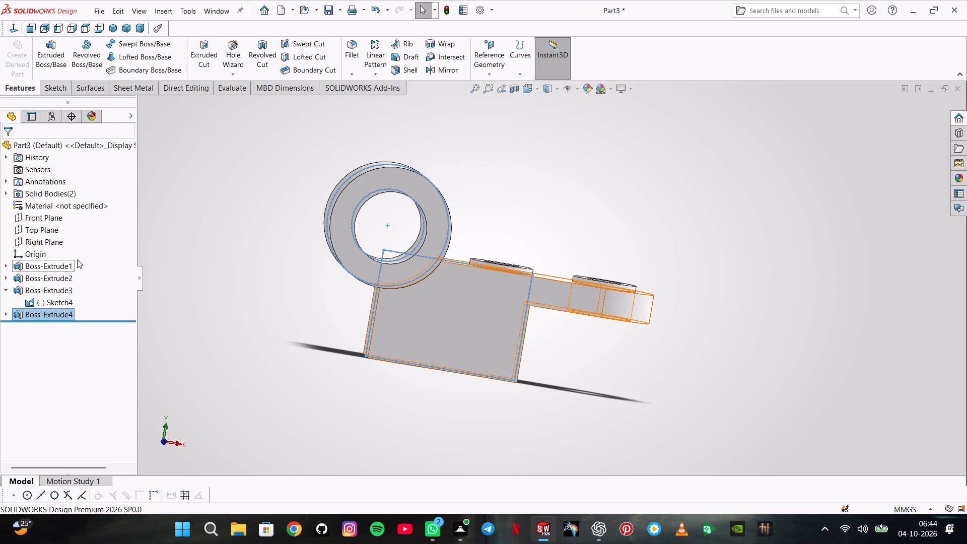
pyautogui.click(216, 192)
# Hide Sketch4, the profile sketch of the block extrusion, and collapse that feature's entry.
pyautogui.moveTo(285, 201); pyautogui.dragTo(310, 247, button='middle')
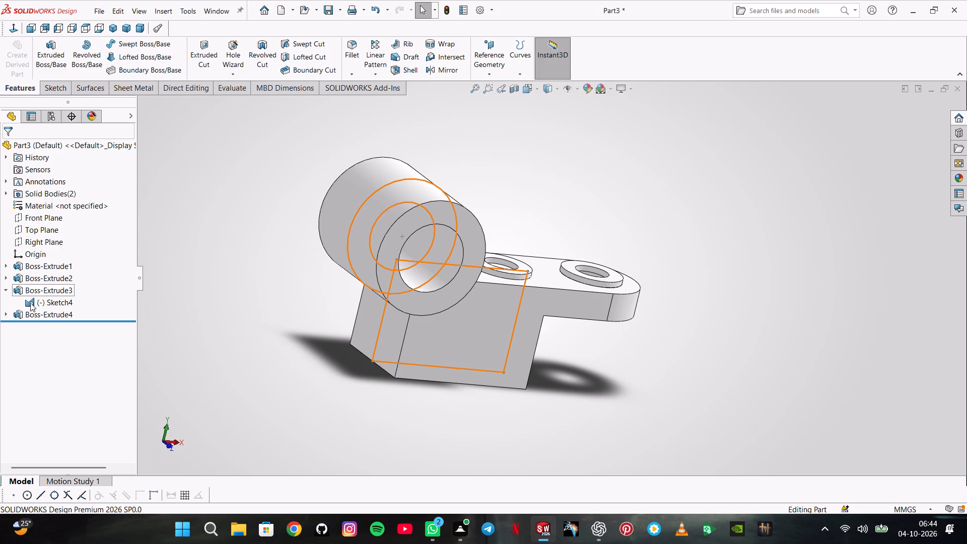
pyautogui.rightClick(30, 303)
pyautogui.click(42, 293)
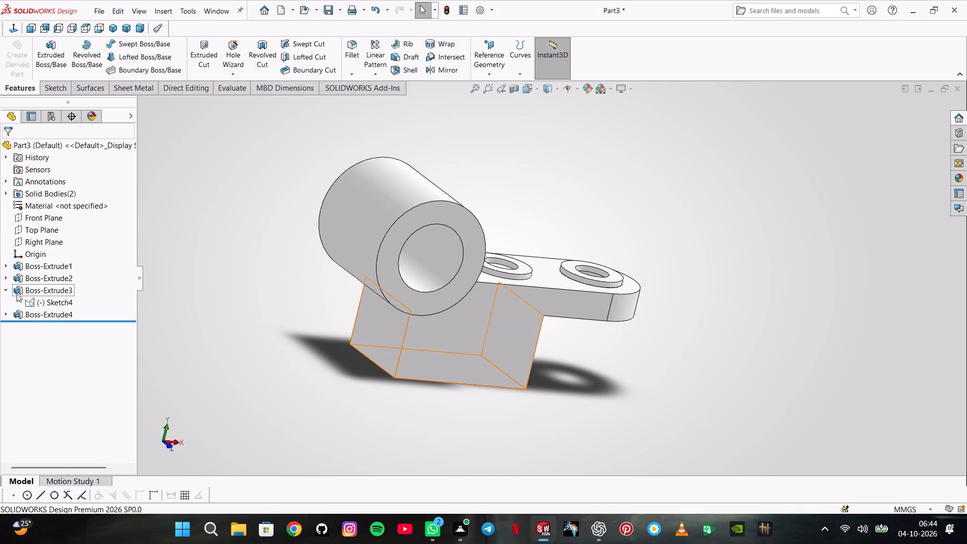
pyautogui.click(2, 288)
pyautogui.click(7, 288)
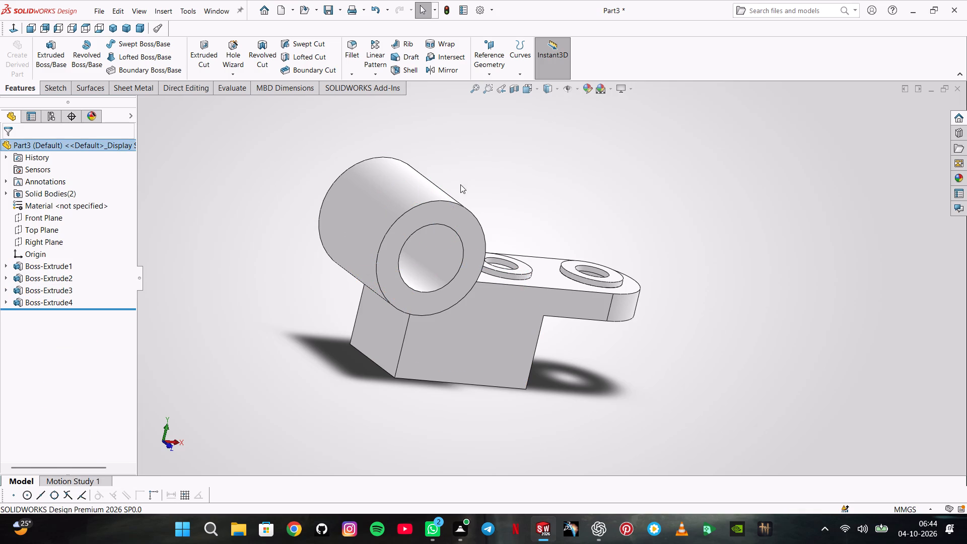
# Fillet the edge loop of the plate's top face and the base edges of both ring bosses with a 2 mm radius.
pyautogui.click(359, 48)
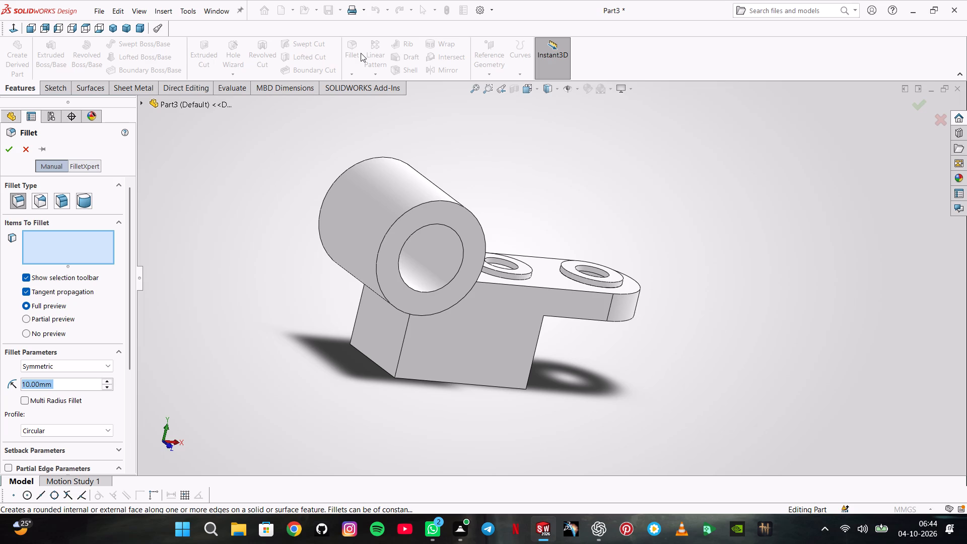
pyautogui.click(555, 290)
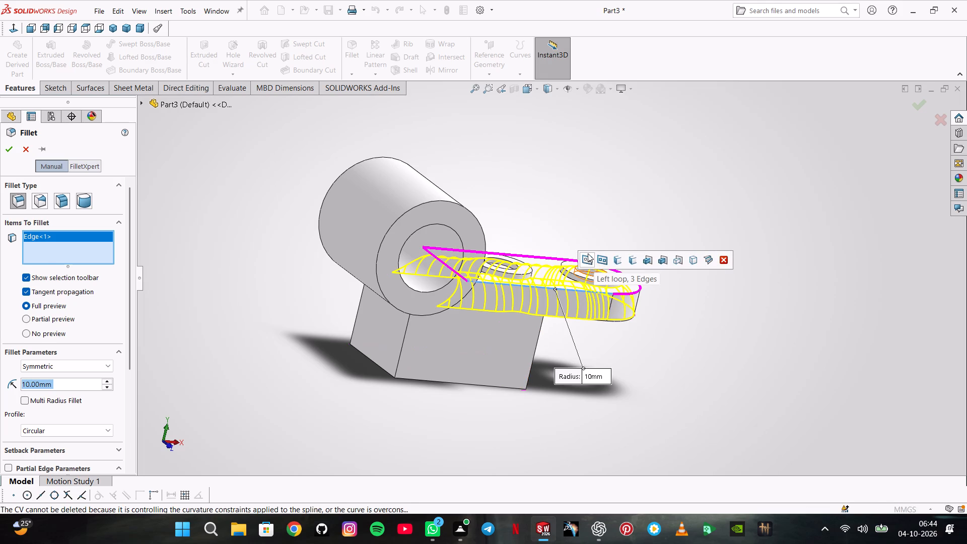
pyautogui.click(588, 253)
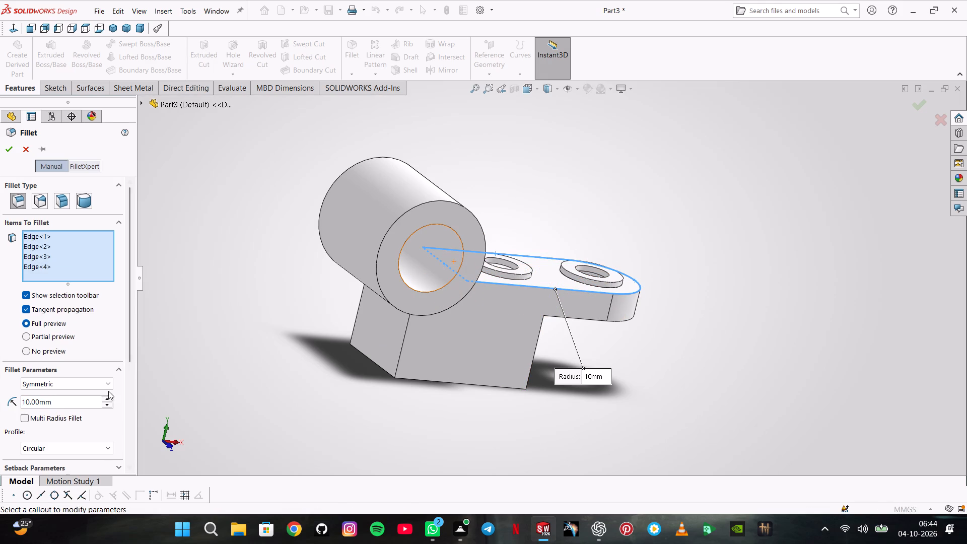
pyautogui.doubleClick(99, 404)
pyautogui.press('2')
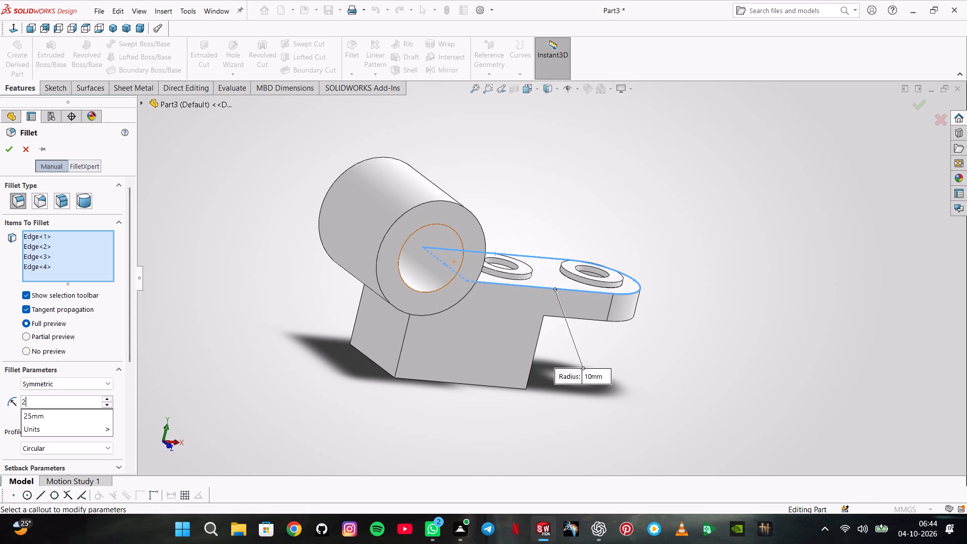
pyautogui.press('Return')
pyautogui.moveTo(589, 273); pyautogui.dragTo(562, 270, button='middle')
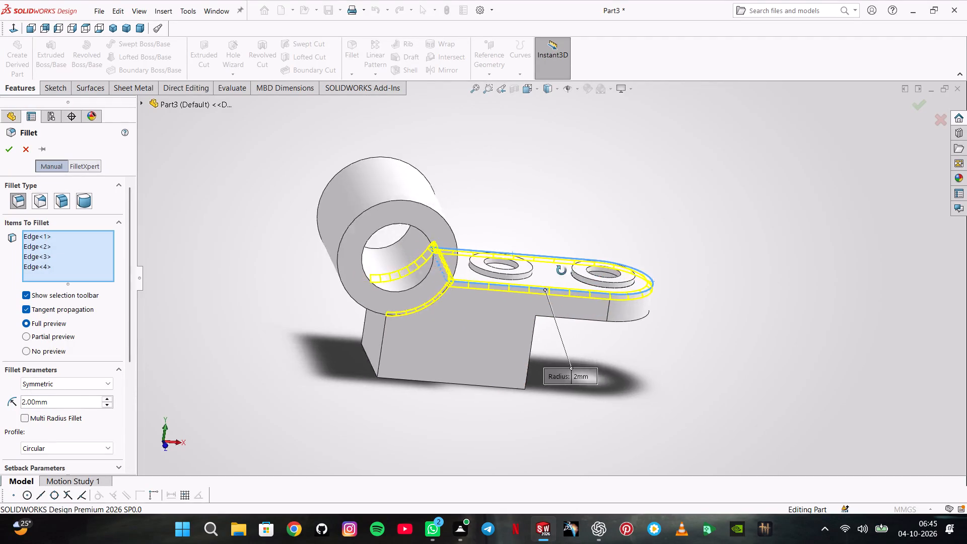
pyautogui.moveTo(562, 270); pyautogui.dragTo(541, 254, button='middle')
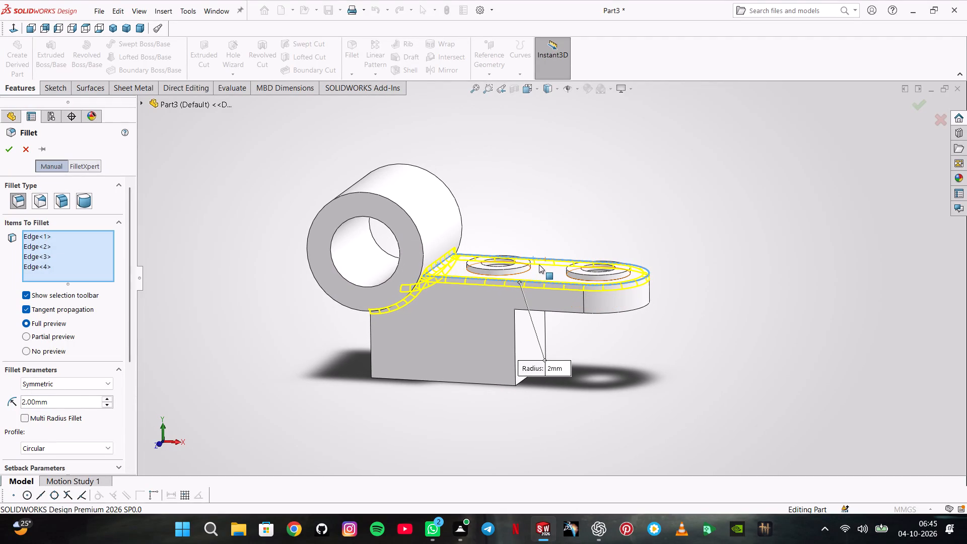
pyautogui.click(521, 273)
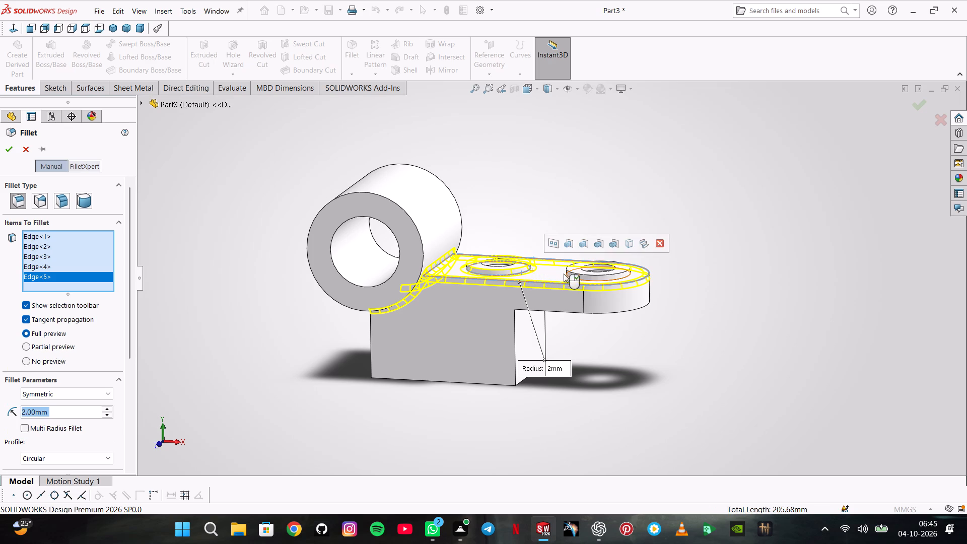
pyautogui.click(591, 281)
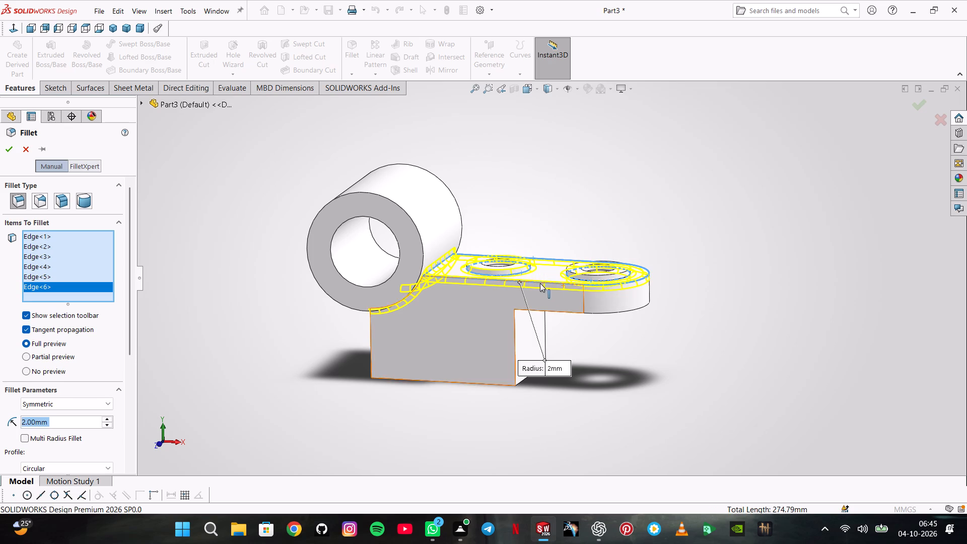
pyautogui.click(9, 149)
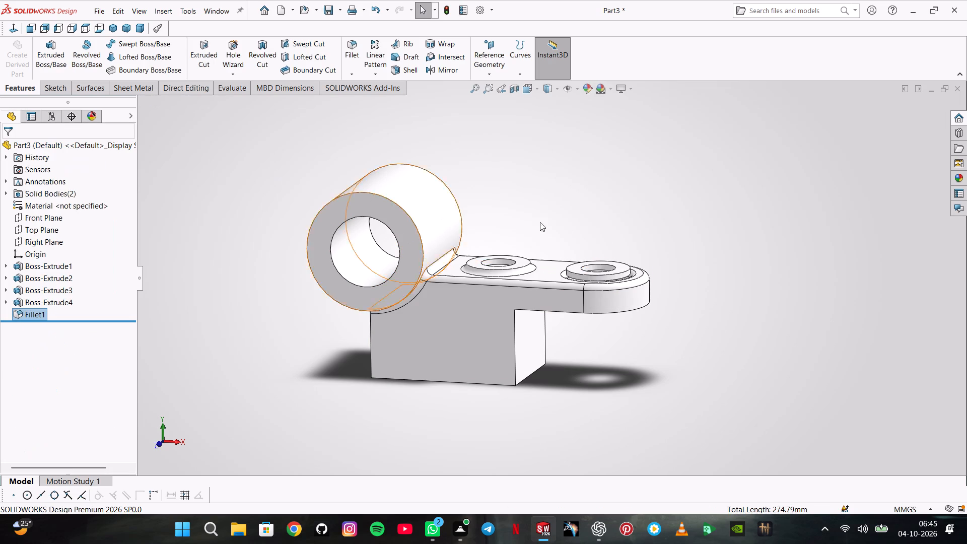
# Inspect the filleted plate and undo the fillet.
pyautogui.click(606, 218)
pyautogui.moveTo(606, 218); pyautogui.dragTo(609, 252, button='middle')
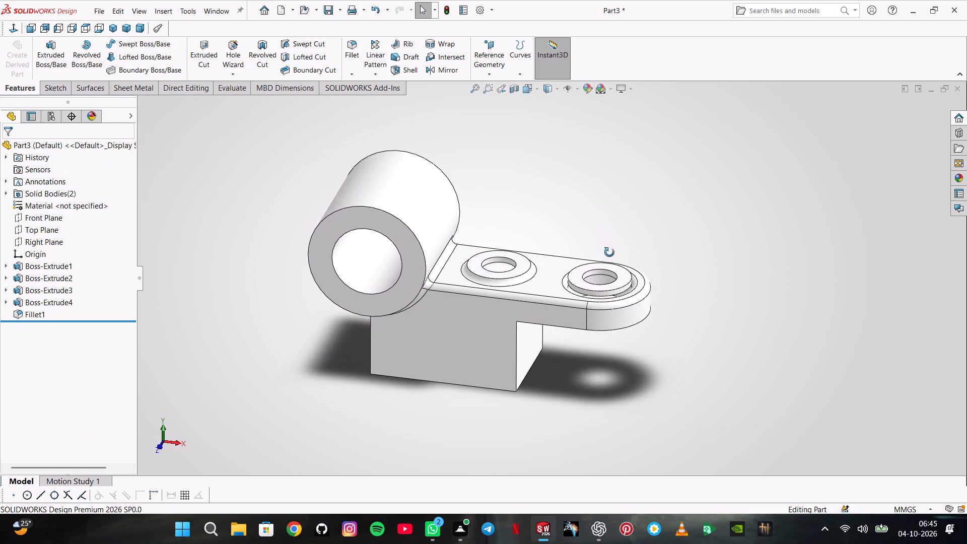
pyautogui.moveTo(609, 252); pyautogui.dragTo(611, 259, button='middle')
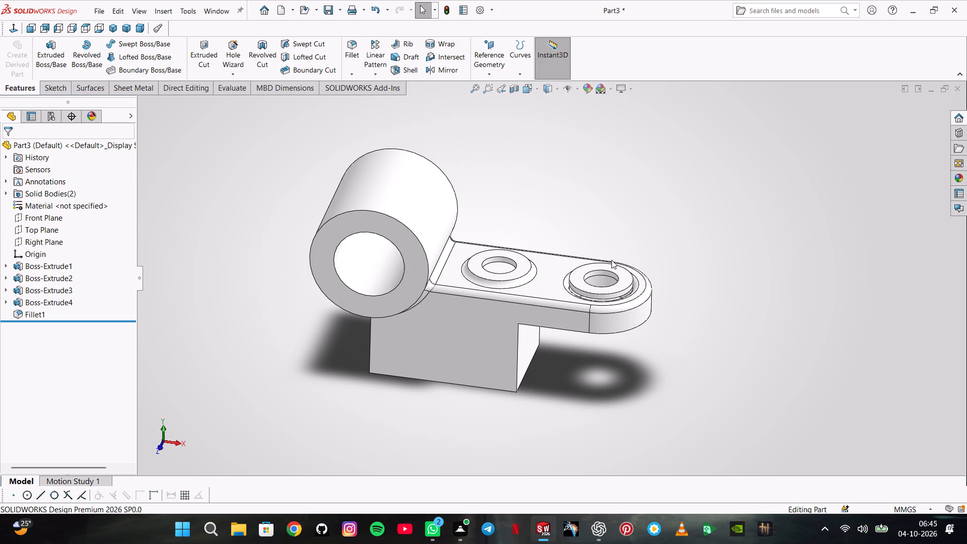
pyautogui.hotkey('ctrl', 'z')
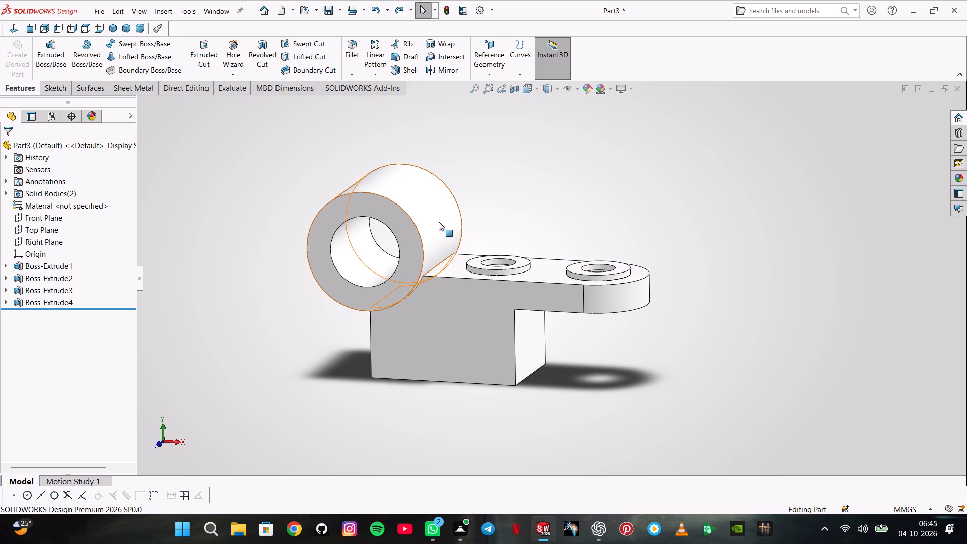
# Fillet the edge loop of the plate's top face and the base edge of the ring boss nearest the cylinder with a 2 mm radius.
pyautogui.click(351, 50)
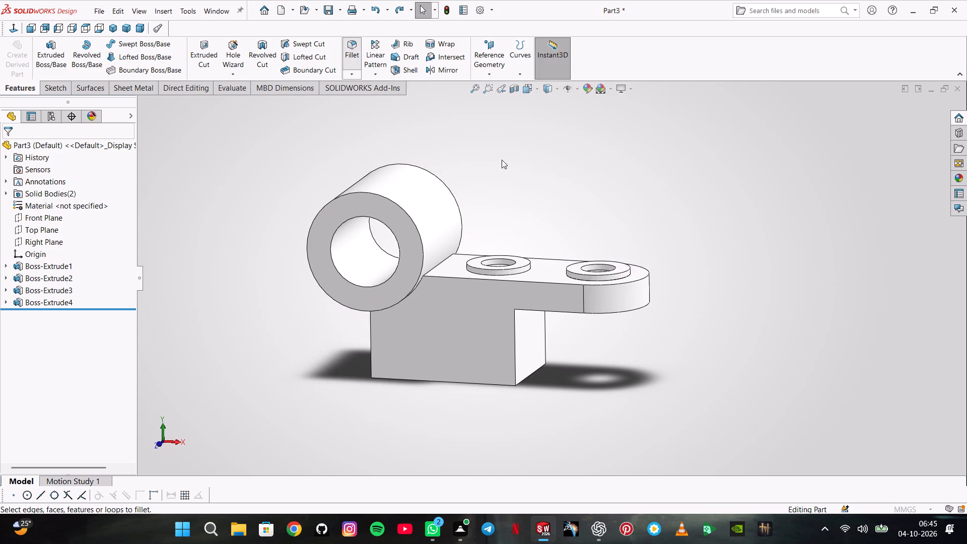
pyautogui.click(547, 283)
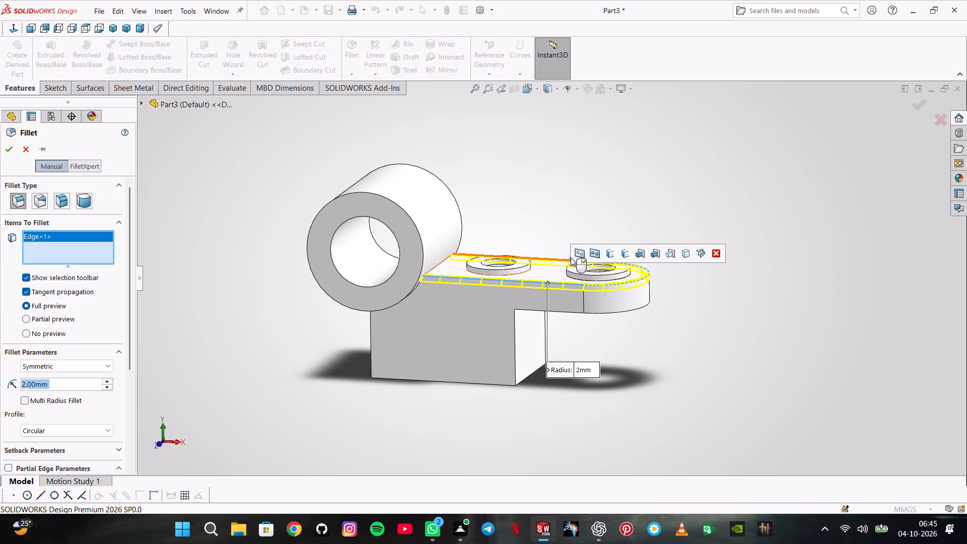
pyautogui.click(576, 254)
pyautogui.scroll(-5, 598, 279)
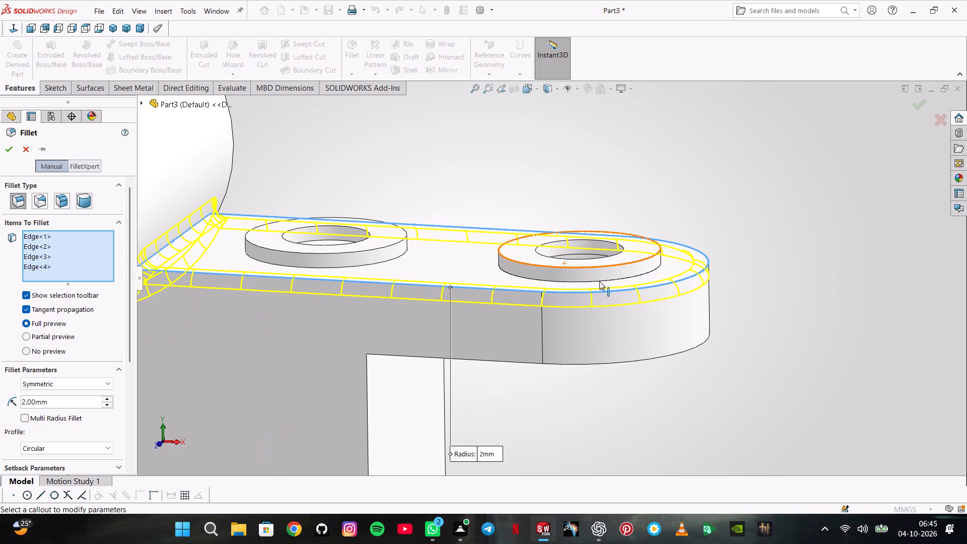
pyautogui.click(599, 281)
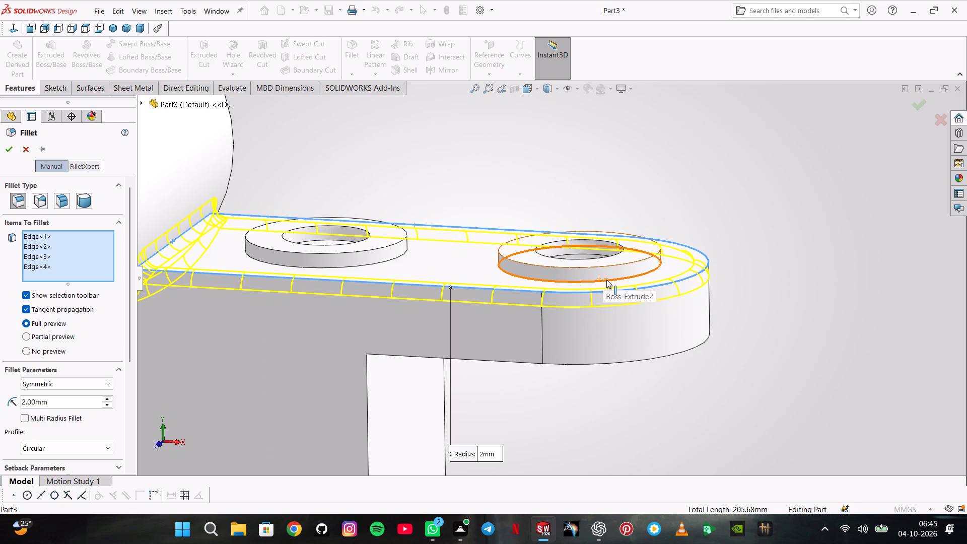
pyautogui.click(606, 280)
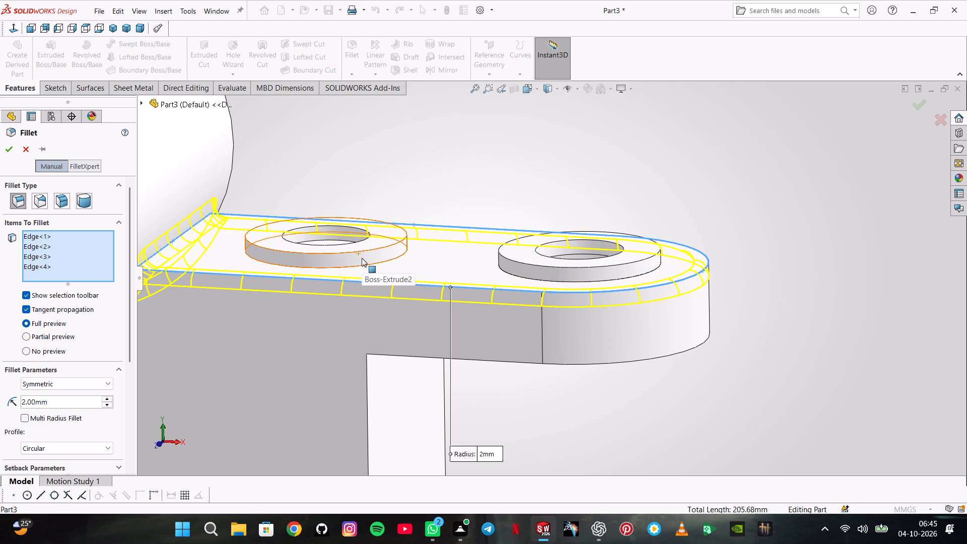
pyautogui.click(368, 265)
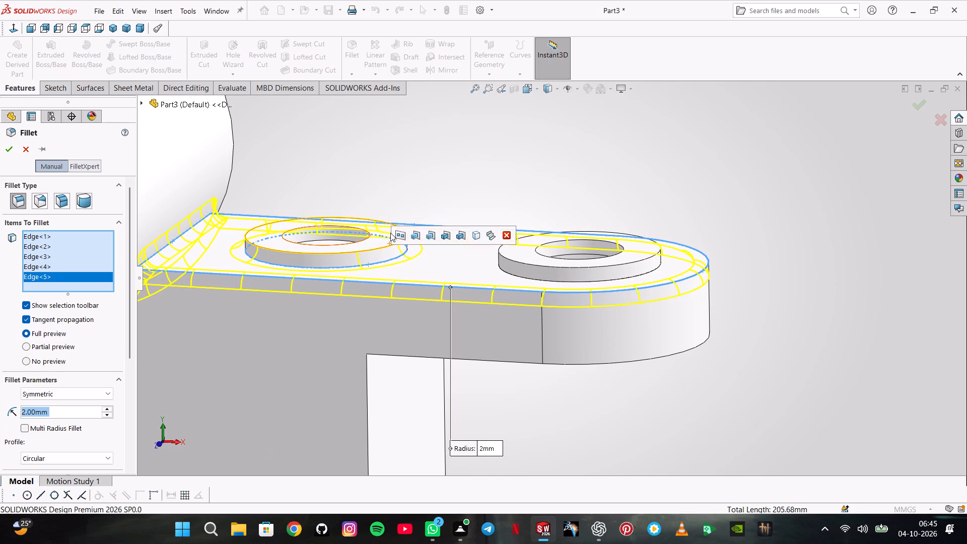
pyautogui.moveTo(395, 221); pyautogui.dragTo(398, 266, button='middle')
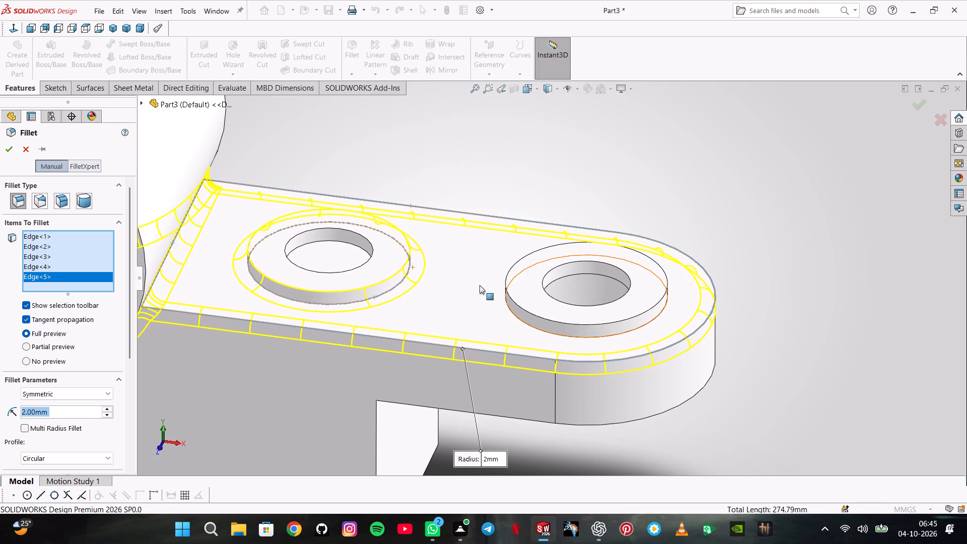
pyautogui.click(533, 326)
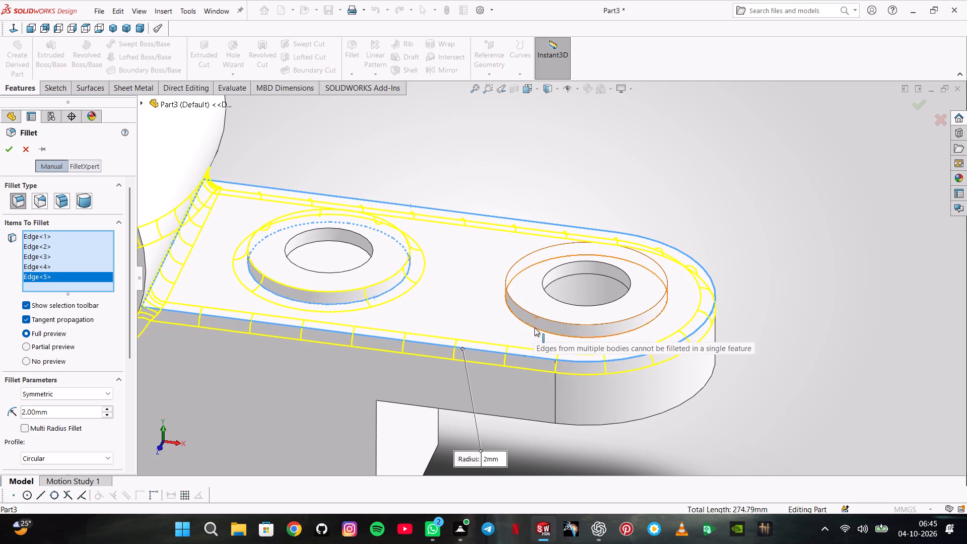
pyautogui.click(542, 329)
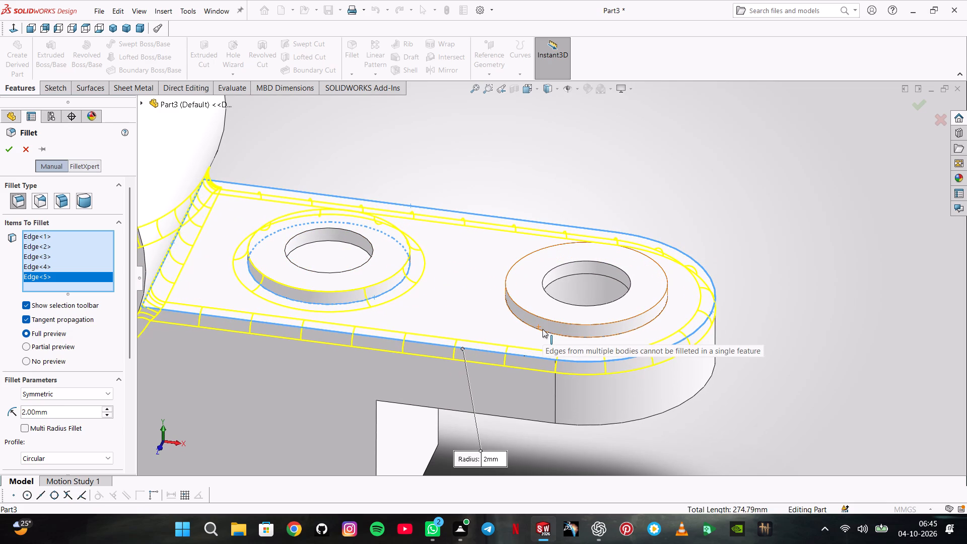
pyautogui.click(11, 154)
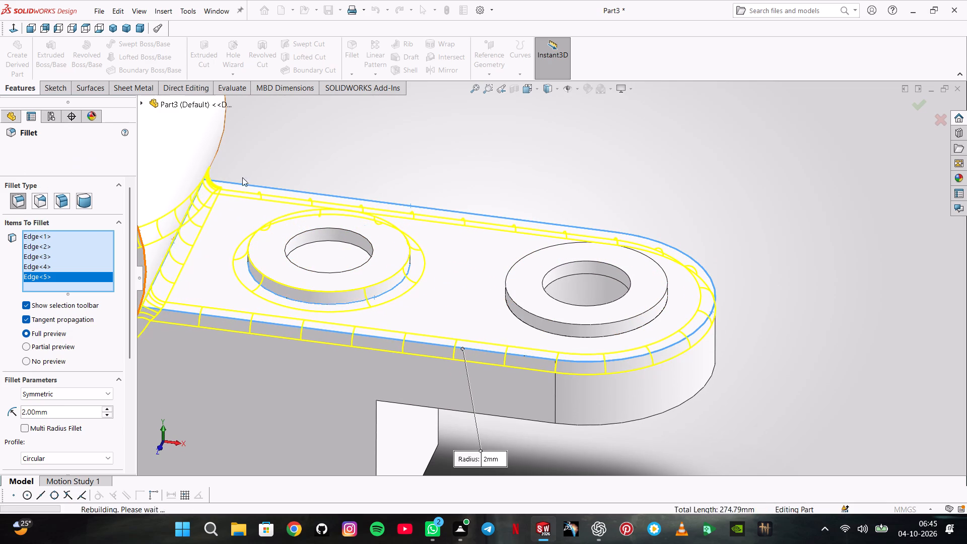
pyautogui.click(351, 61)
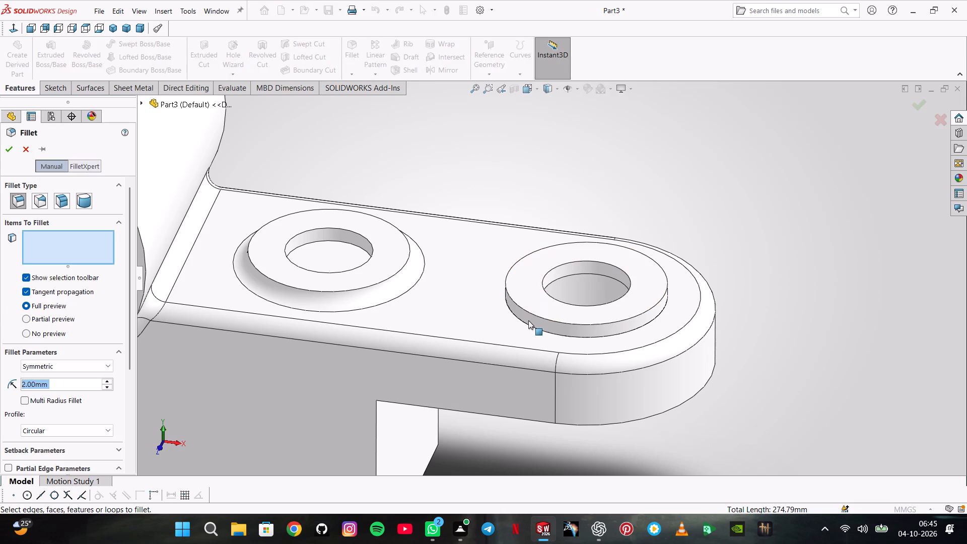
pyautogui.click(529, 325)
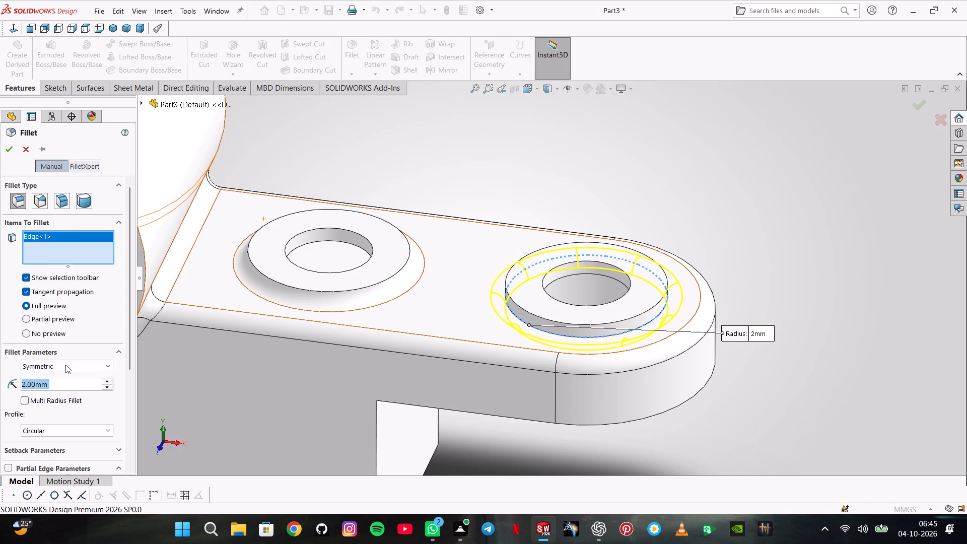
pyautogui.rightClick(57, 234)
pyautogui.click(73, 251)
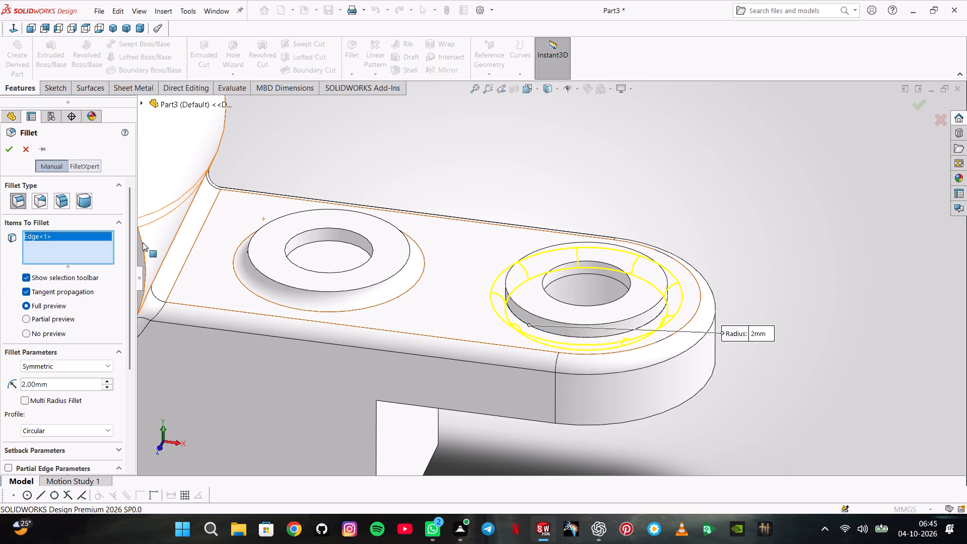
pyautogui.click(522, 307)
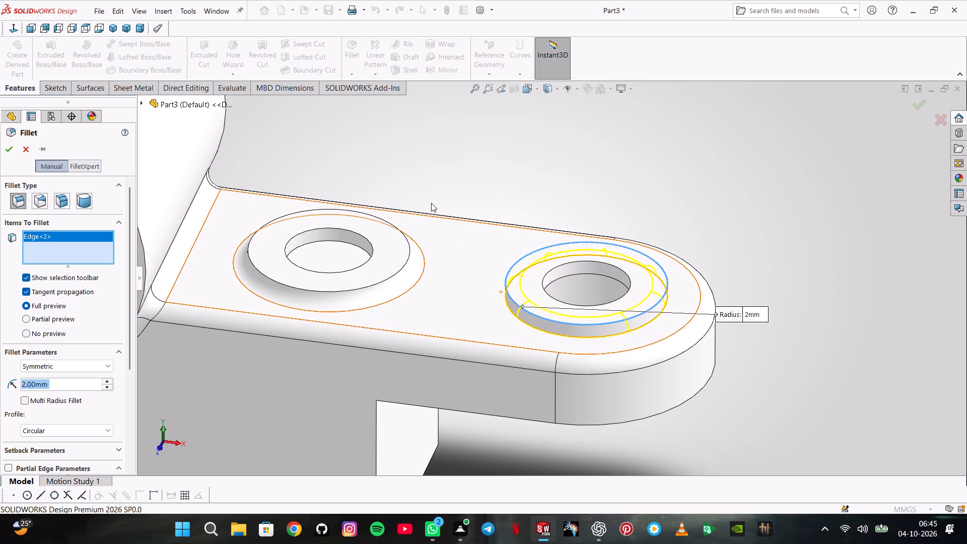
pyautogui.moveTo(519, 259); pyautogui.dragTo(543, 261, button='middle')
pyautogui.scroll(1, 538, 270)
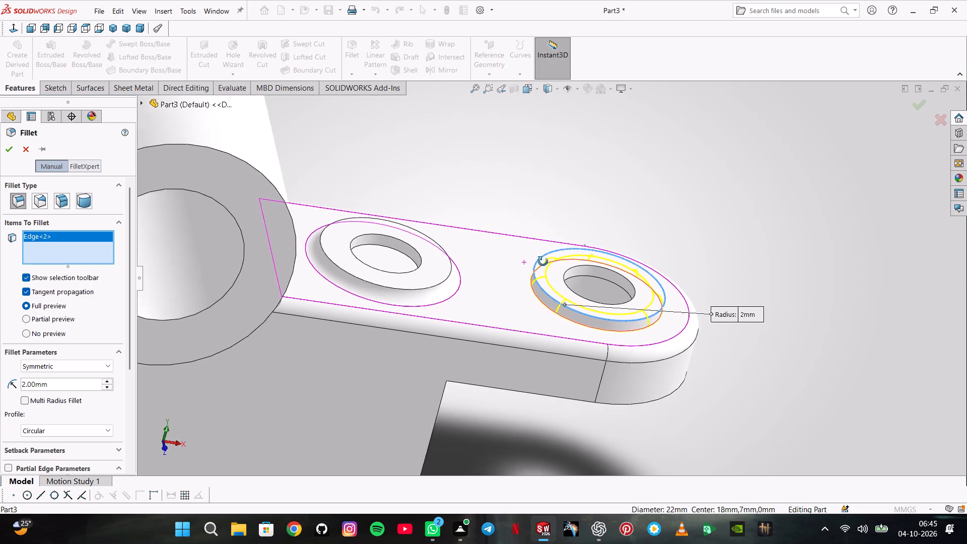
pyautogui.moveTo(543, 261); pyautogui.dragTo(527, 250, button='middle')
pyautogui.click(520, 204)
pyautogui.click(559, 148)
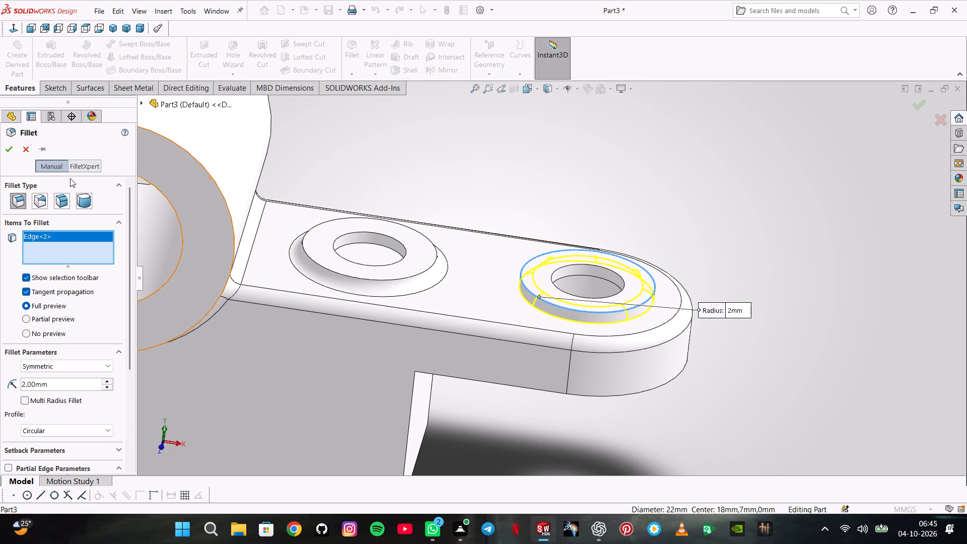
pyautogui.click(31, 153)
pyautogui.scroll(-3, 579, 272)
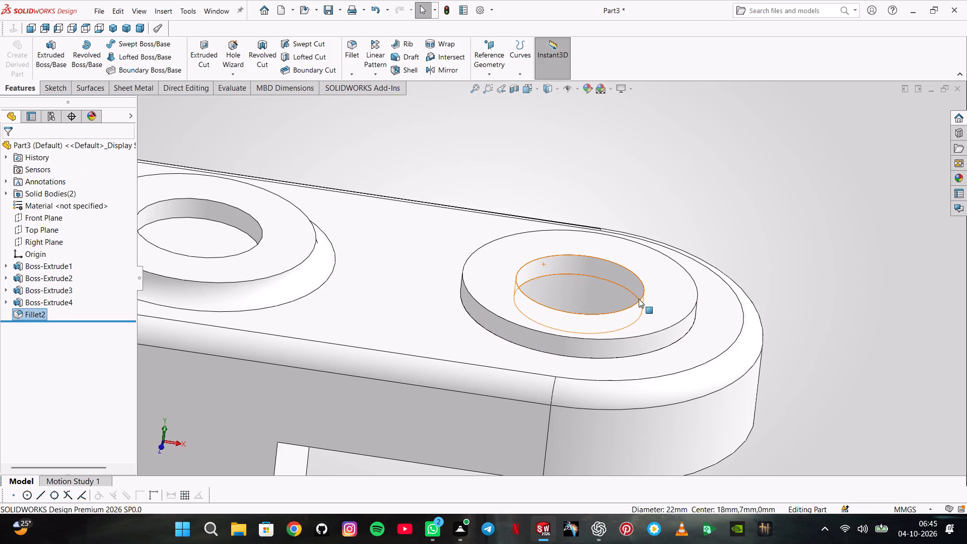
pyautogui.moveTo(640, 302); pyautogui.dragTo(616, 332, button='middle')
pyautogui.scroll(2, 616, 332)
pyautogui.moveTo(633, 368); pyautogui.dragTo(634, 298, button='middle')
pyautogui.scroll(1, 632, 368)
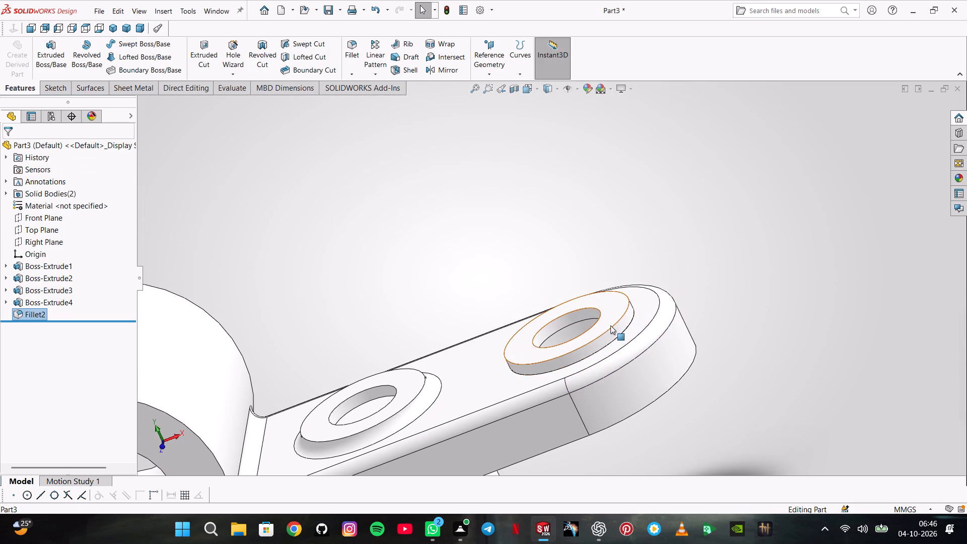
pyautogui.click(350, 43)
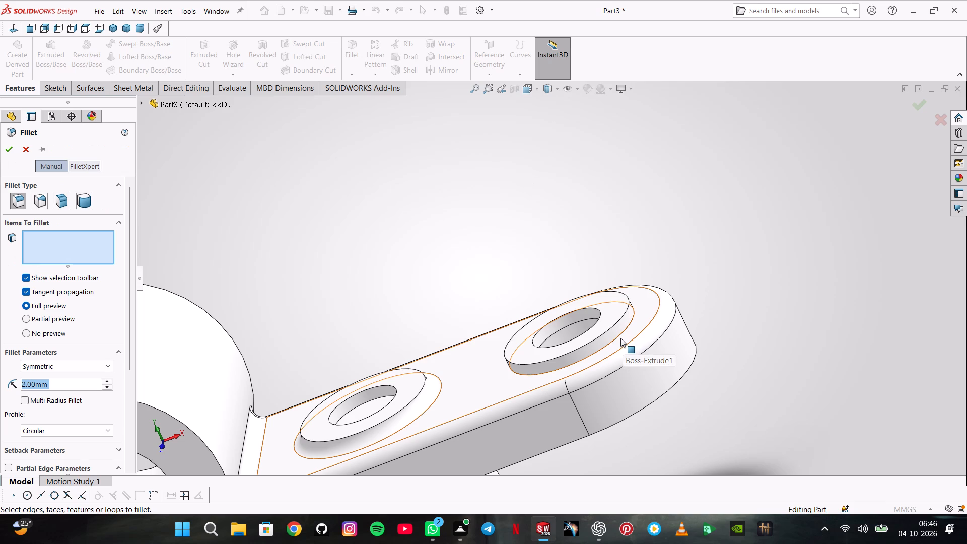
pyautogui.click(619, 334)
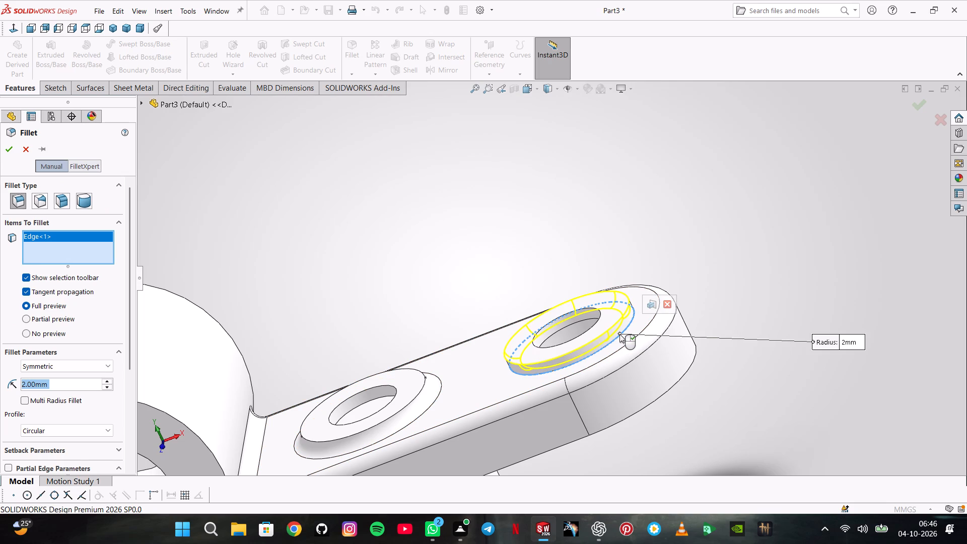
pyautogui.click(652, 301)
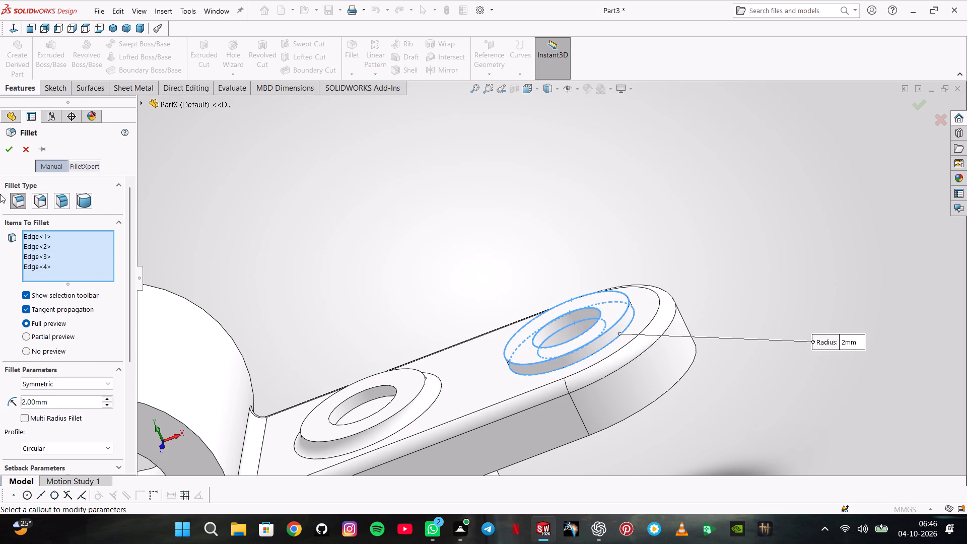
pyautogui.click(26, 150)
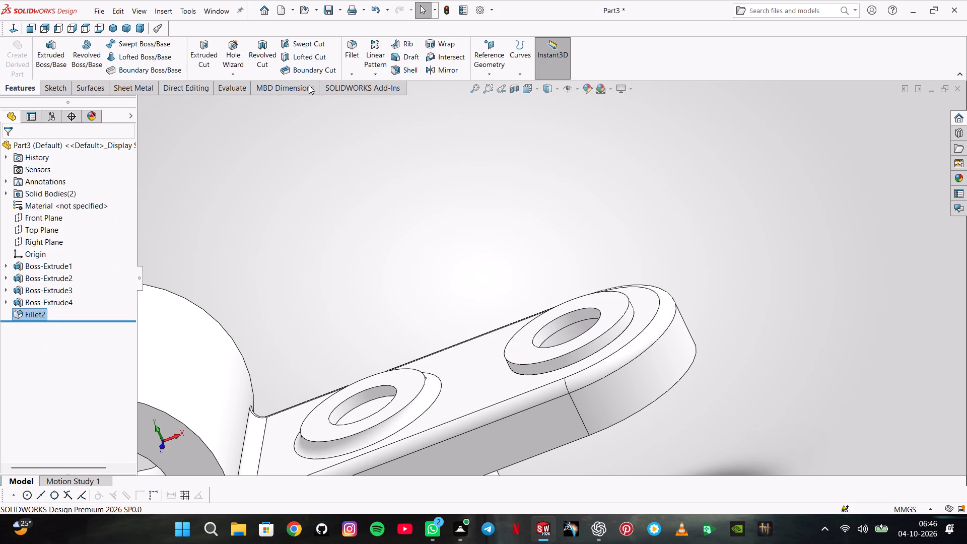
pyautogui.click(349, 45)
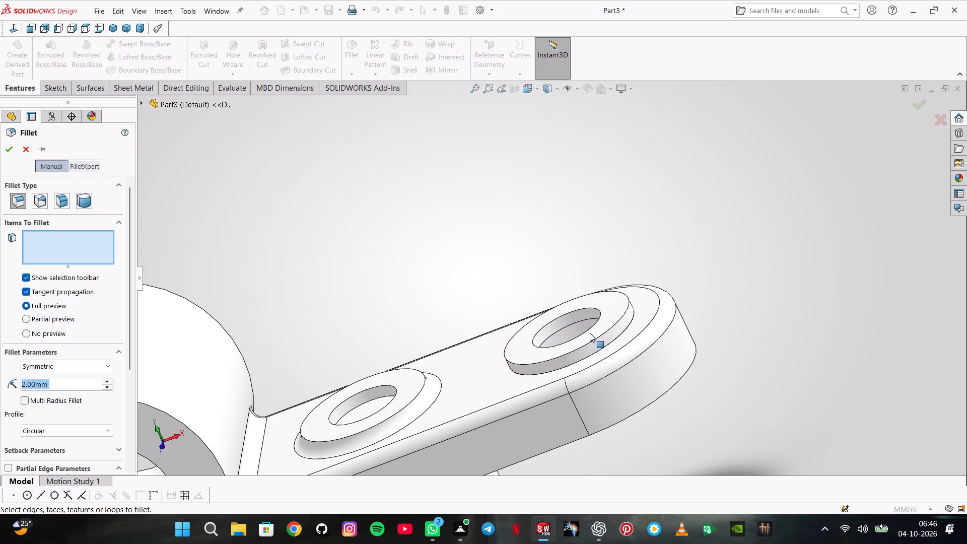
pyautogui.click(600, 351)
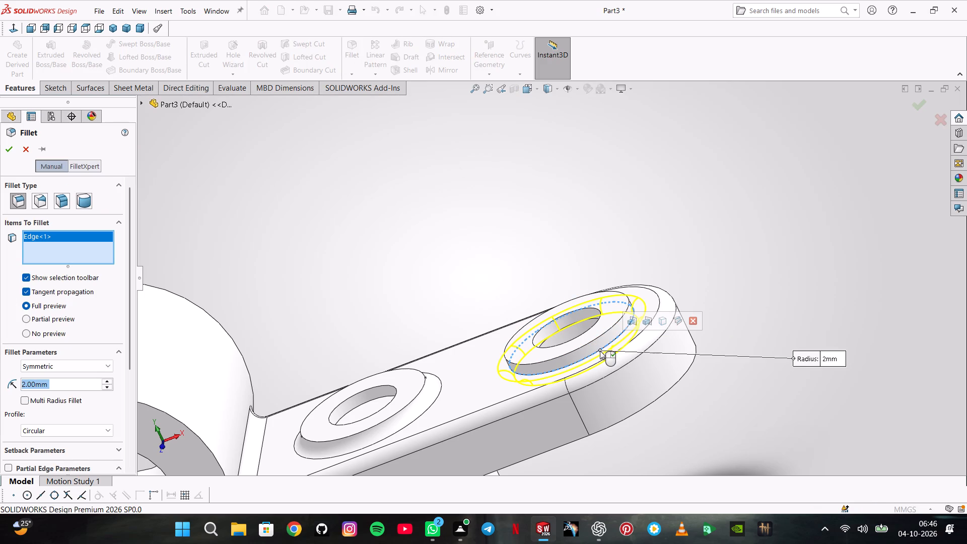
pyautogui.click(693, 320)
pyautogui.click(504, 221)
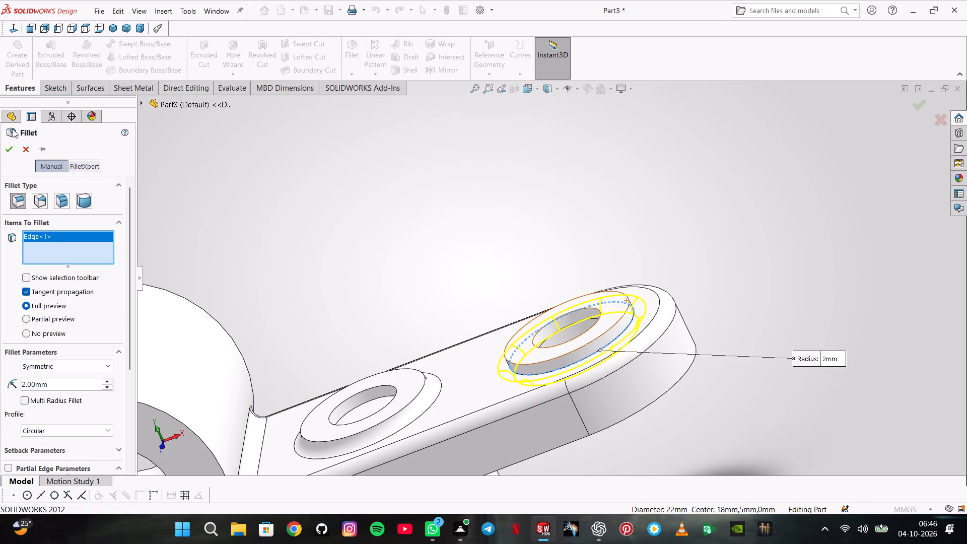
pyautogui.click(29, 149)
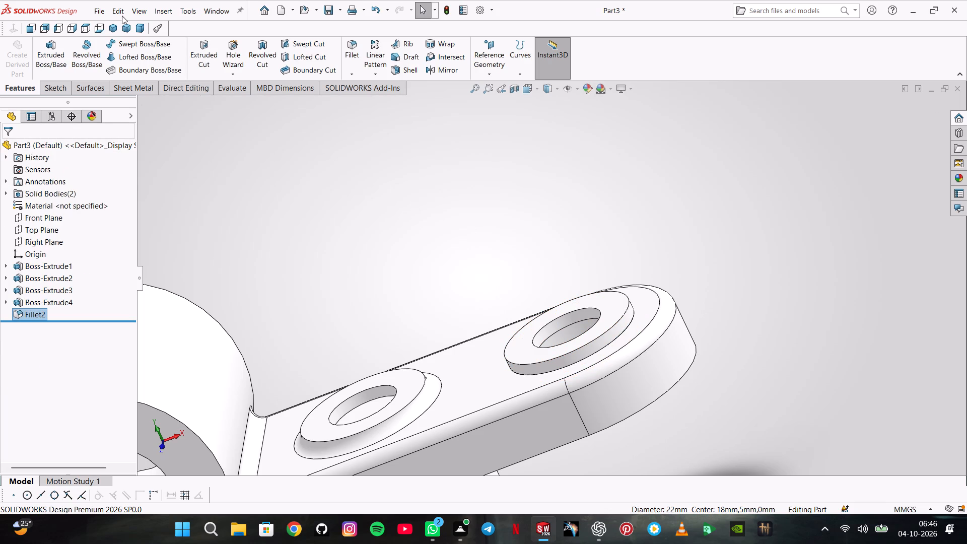
# Show the part in isometric view and apply the Warehouse scene.
pyautogui.click(112, 27)
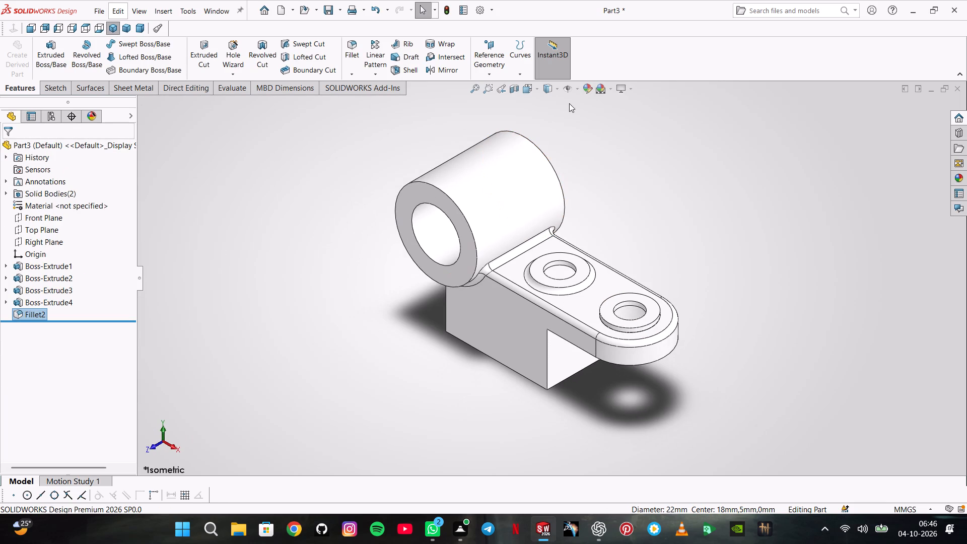
pyautogui.click(609, 86)
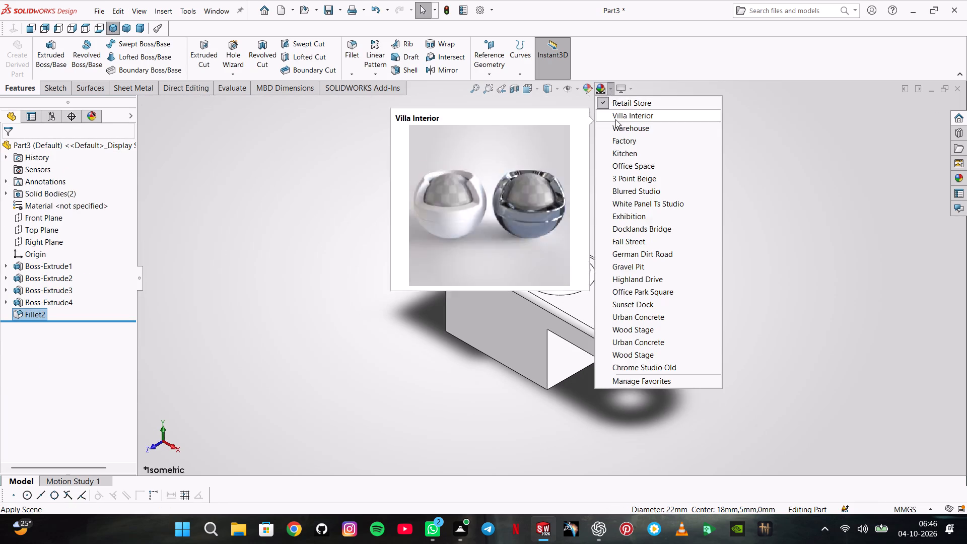
pyautogui.click(619, 129)
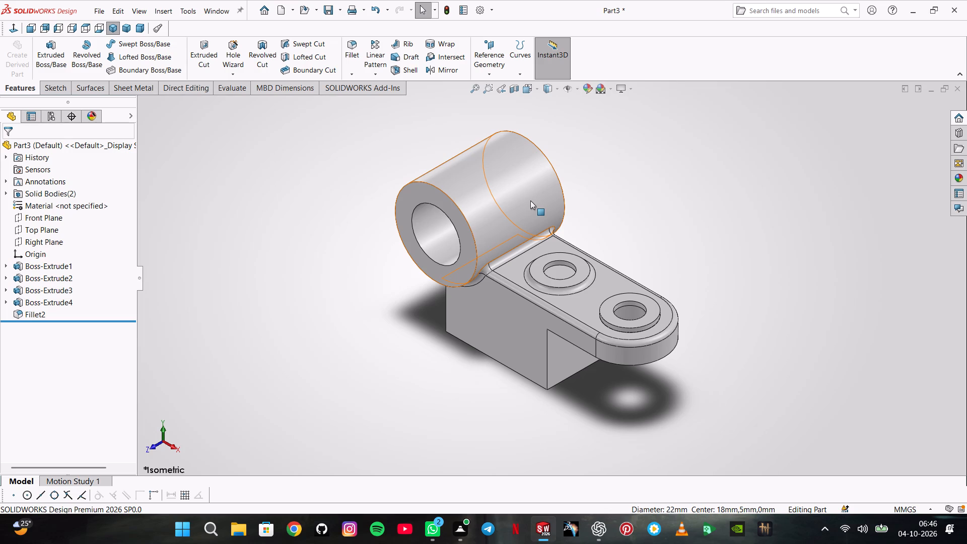
# Start a sketch on the block's end face under the plate and draw a centre rectangle about 5.7 mm wide, centred on the bottom edge's midpoint.
pyautogui.click(567, 357)
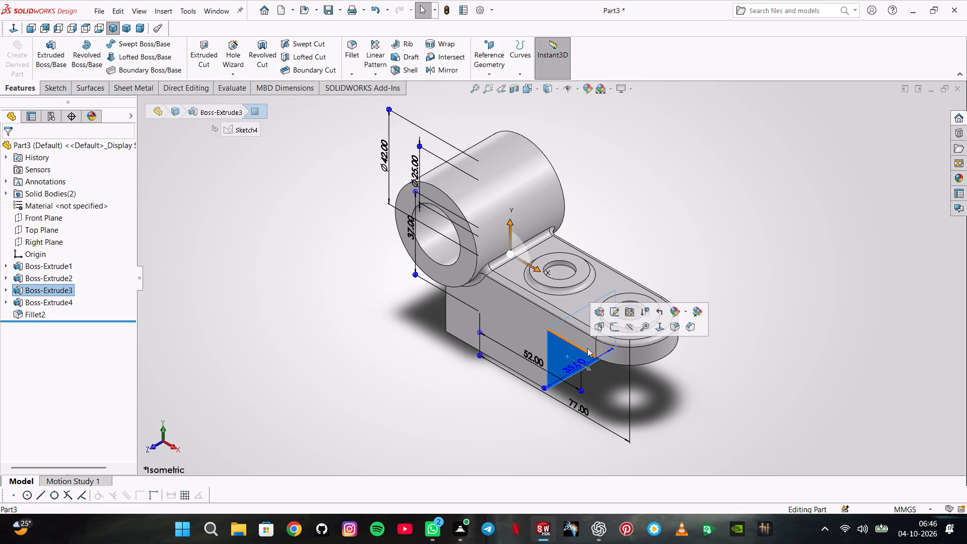
pyautogui.click(614, 328)
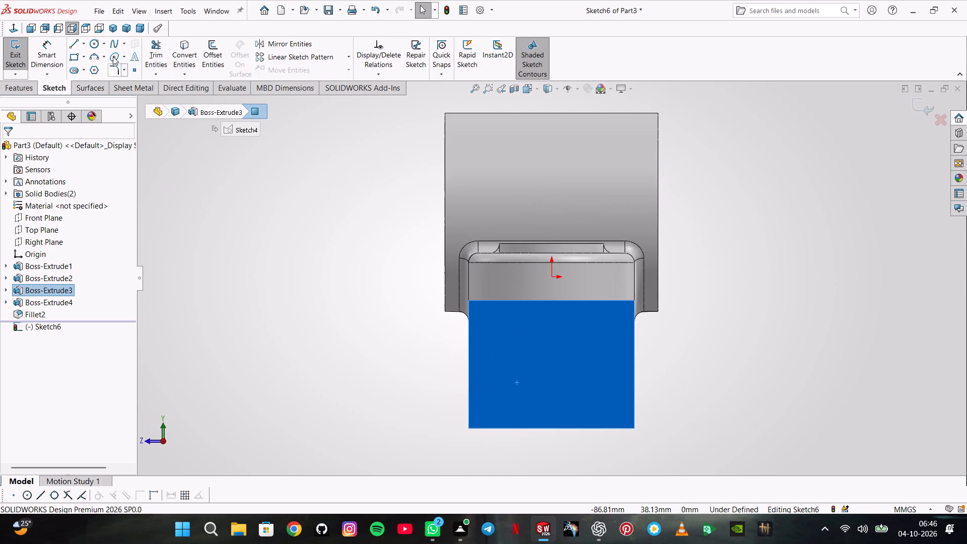
pyautogui.click(86, 54)
pyautogui.click(86, 80)
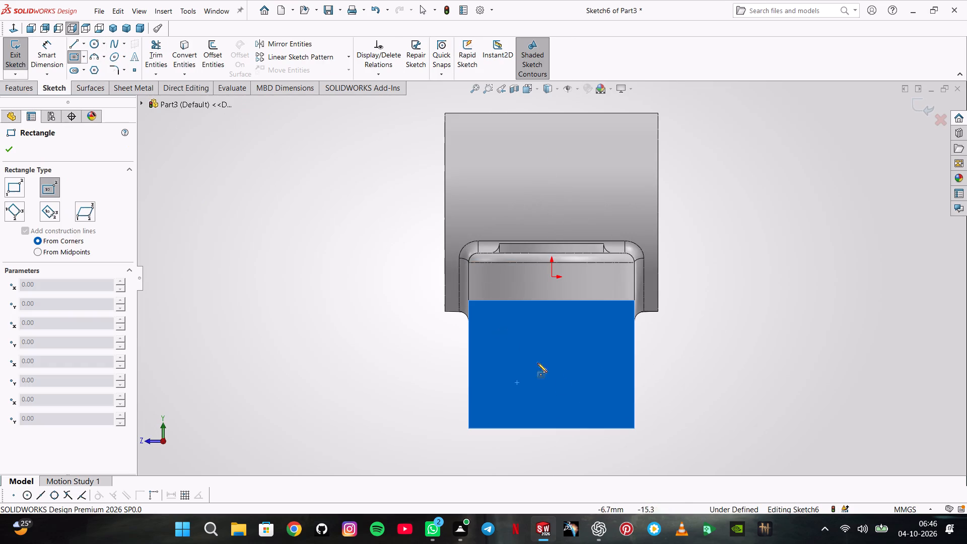
pyautogui.click(554, 430)
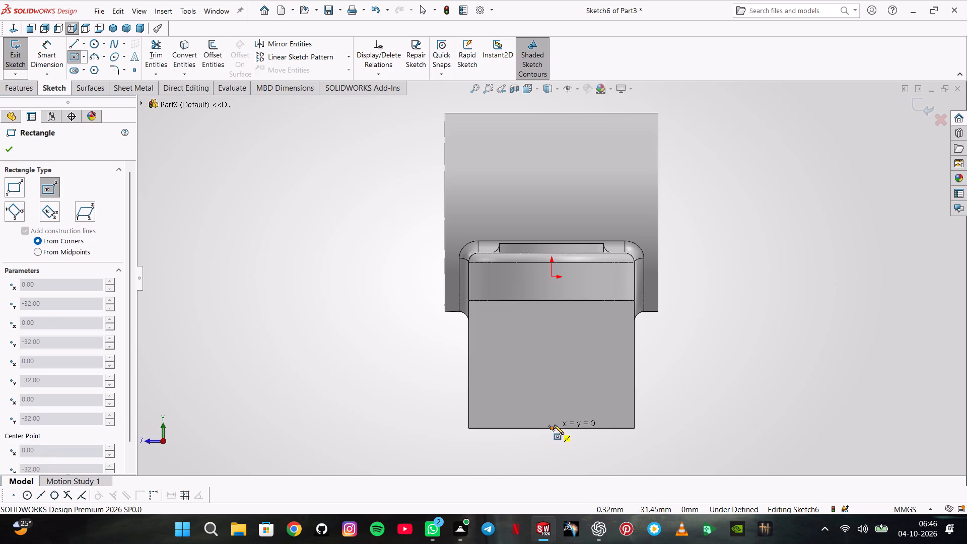
pyautogui.click(565, 414)
# Dimension the centre rectangle 12 mm wide, with its top edge 8 mm above the block's bottom edge.
pyautogui.click(49, 45)
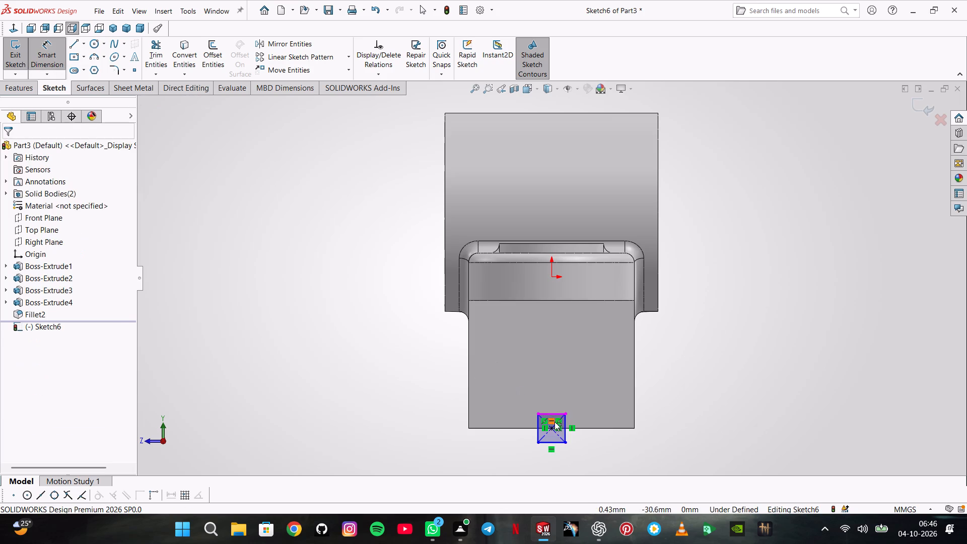
pyautogui.click(554, 415)
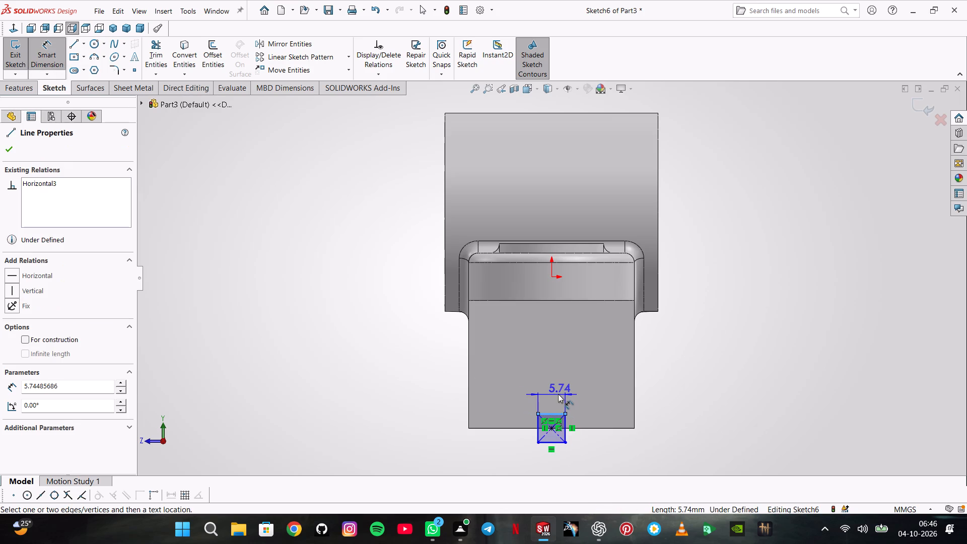
pyautogui.click(533, 382)
pyautogui.press('1')
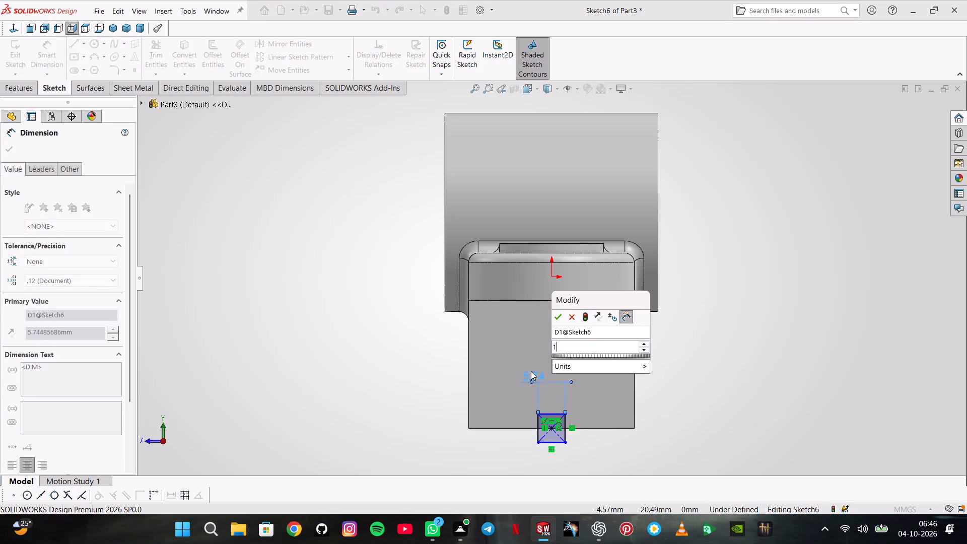
pyautogui.press('2')
pyautogui.press('Return')
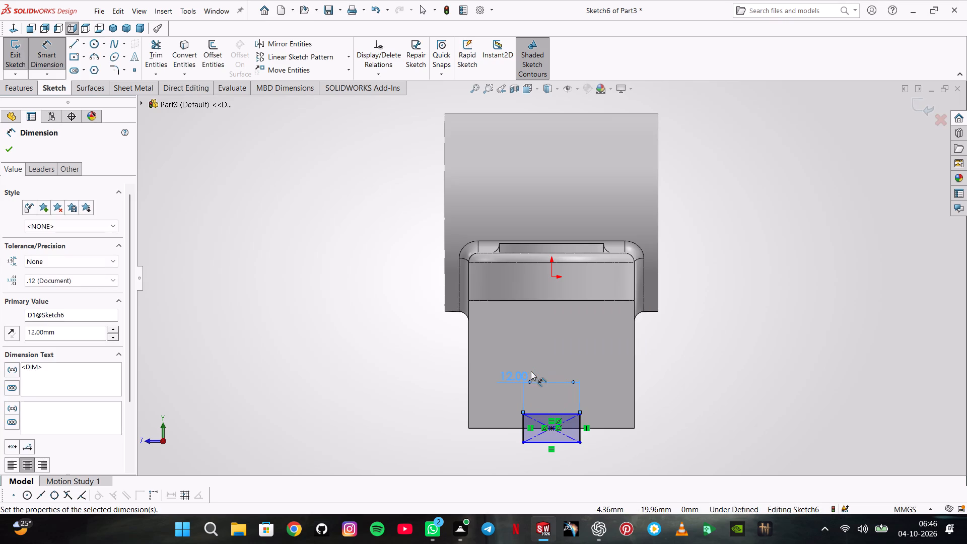
pyautogui.click(571, 414)
pyautogui.click(596, 428)
pyautogui.click(675, 403)
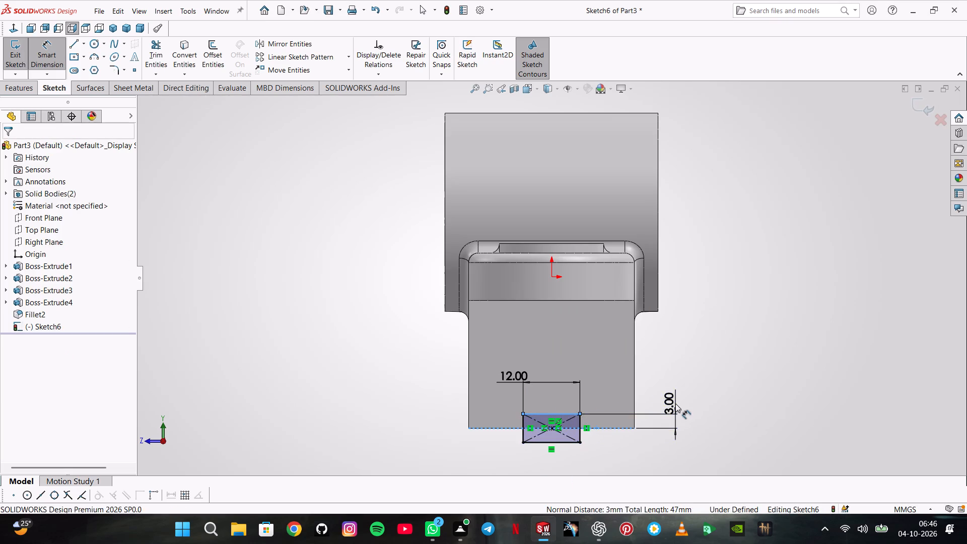
pyautogui.press('8')
pyautogui.press('Return')
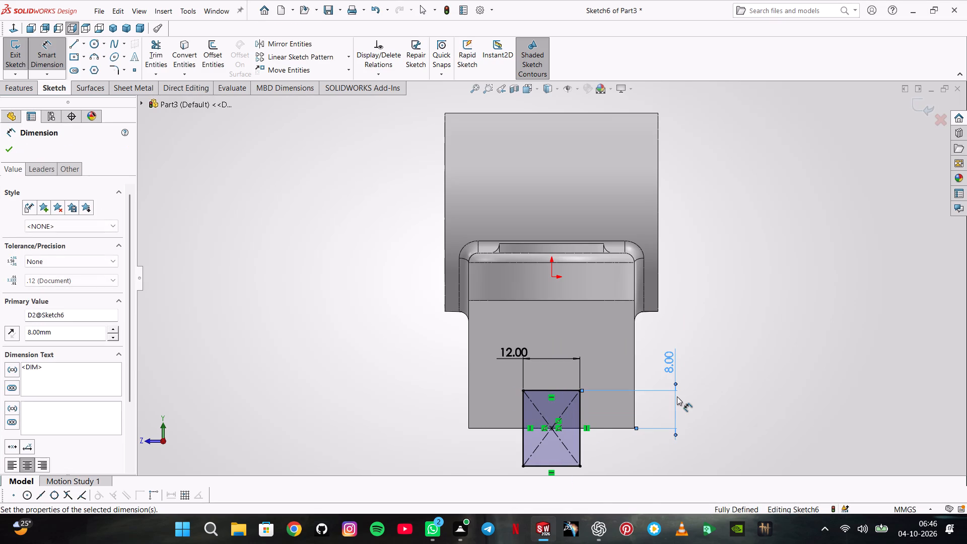
pyautogui.click(8, 142)
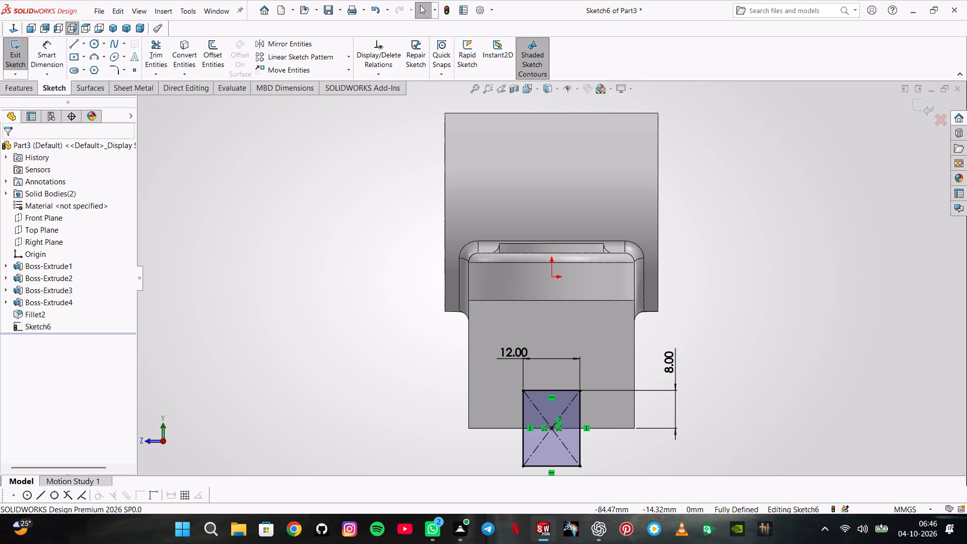
# Cut-extrude the rectangle through the block's base using Up To Surface with the block's opposite end face, and show the isometric view.
pyautogui.click(23, 78)
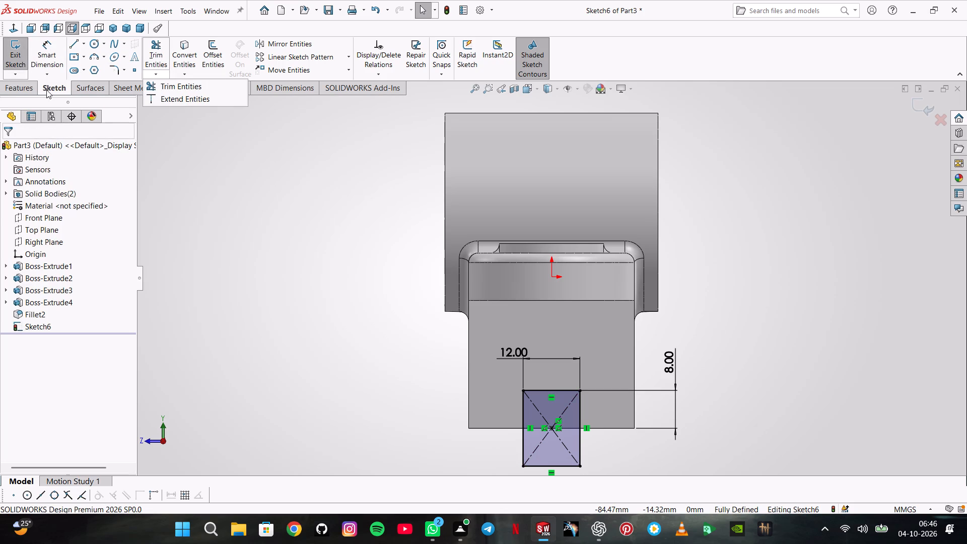
pyautogui.click(28, 89)
pyautogui.click(195, 55)
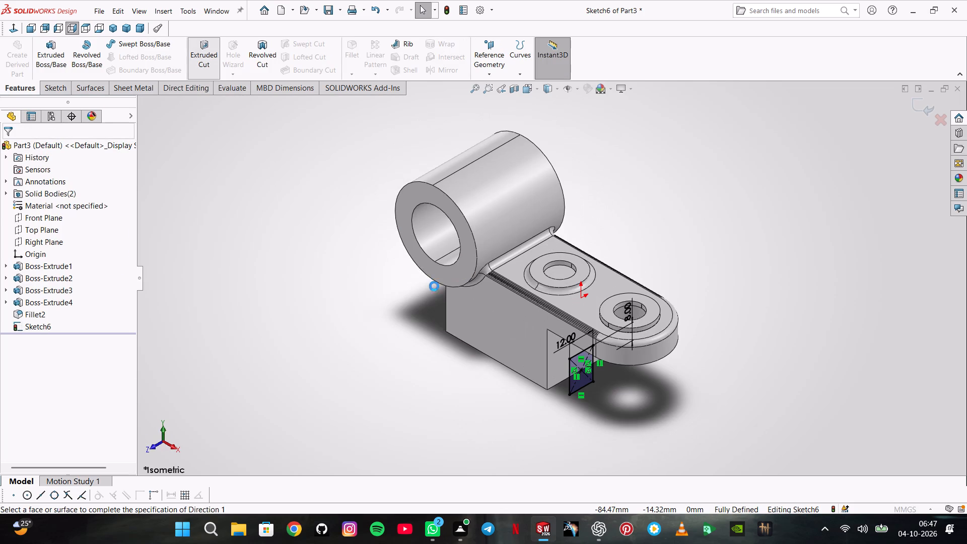
pyautogui.moveTo(241, 260); pyautogui.dragTo(303, 246, button='middle')
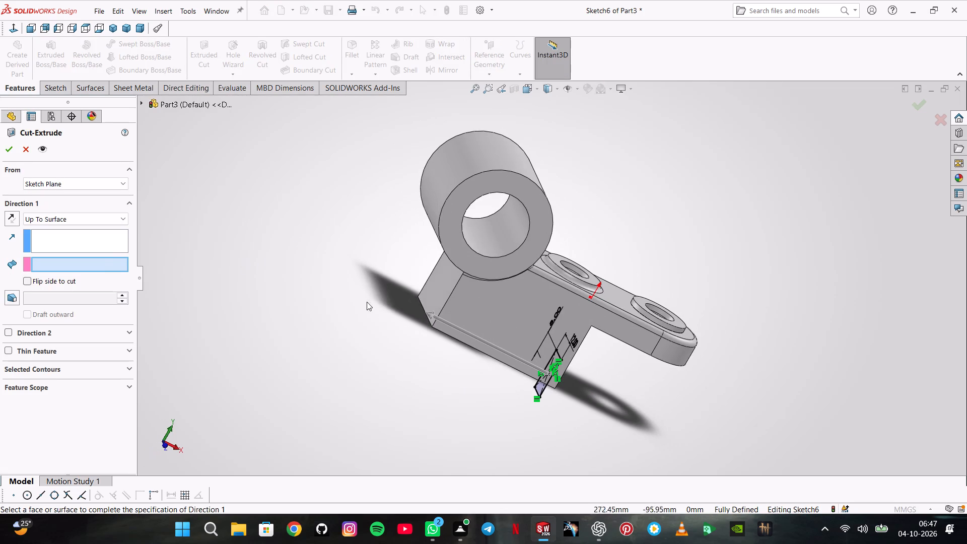
pyautogui.click(442, 276)
pyautogui.click(5, 150)
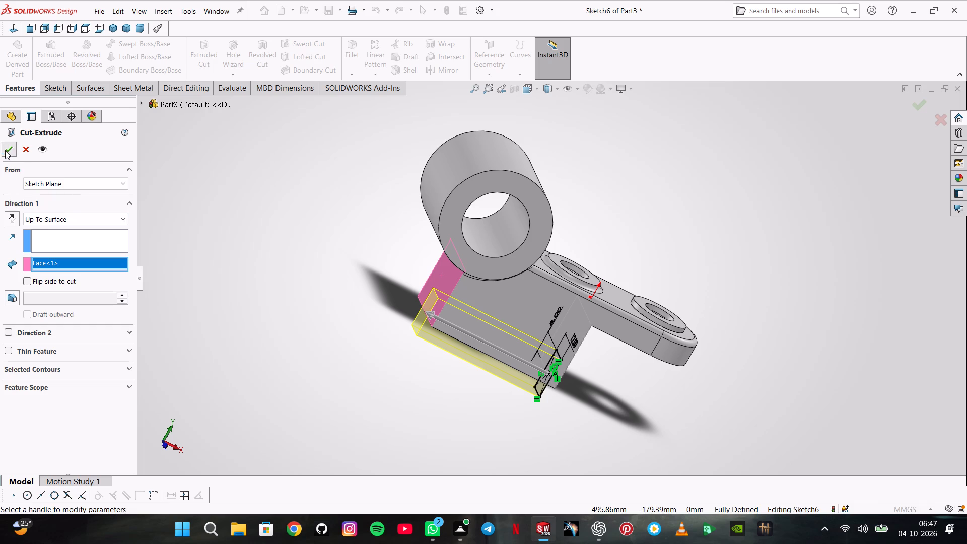
pyautogui.click(324, 283)
pyautogui.moveTo(440, 381); pyautogui.dragTo(408, 335, button='middle')
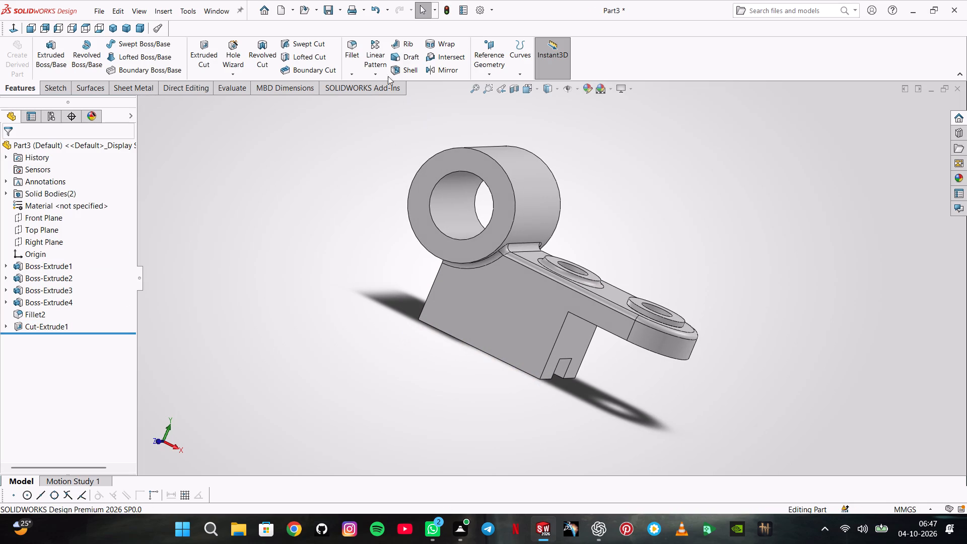
pyautogui.click(114, 23)
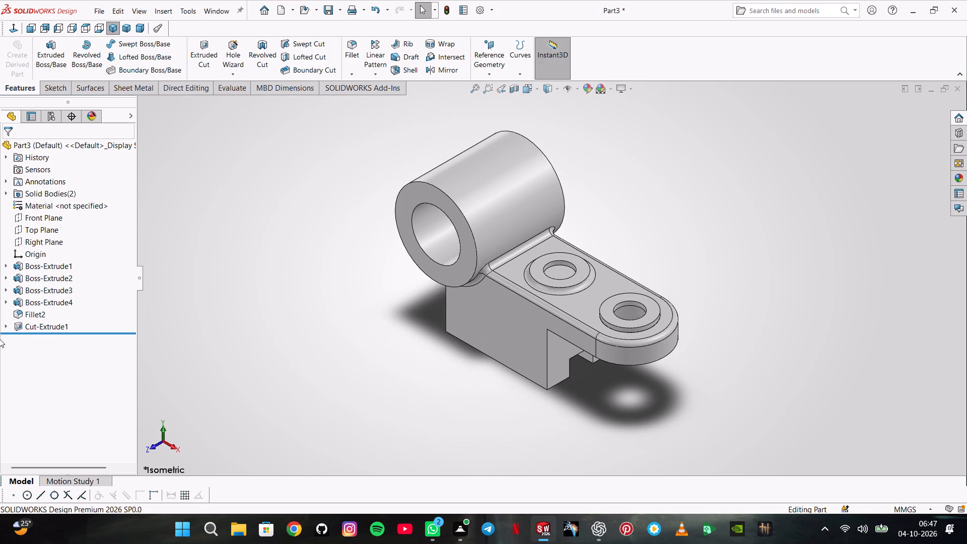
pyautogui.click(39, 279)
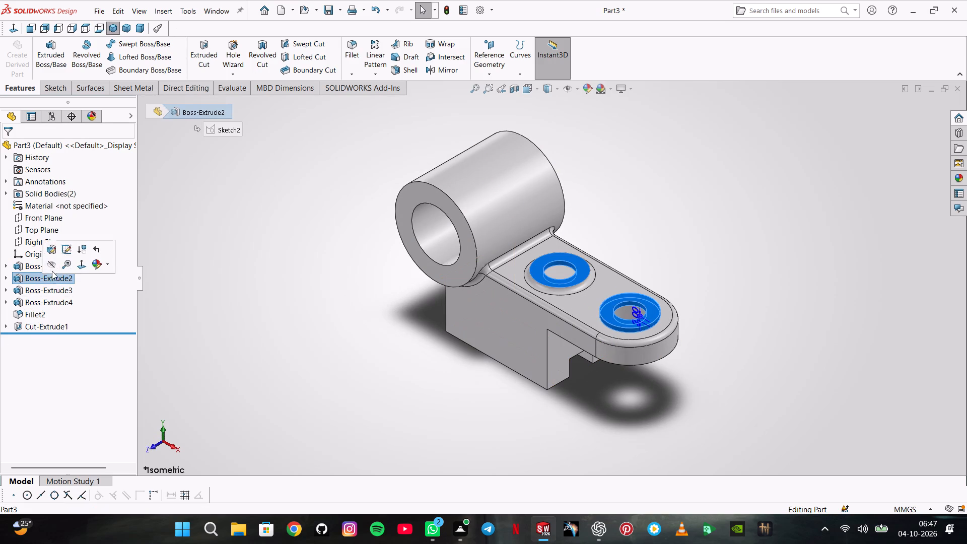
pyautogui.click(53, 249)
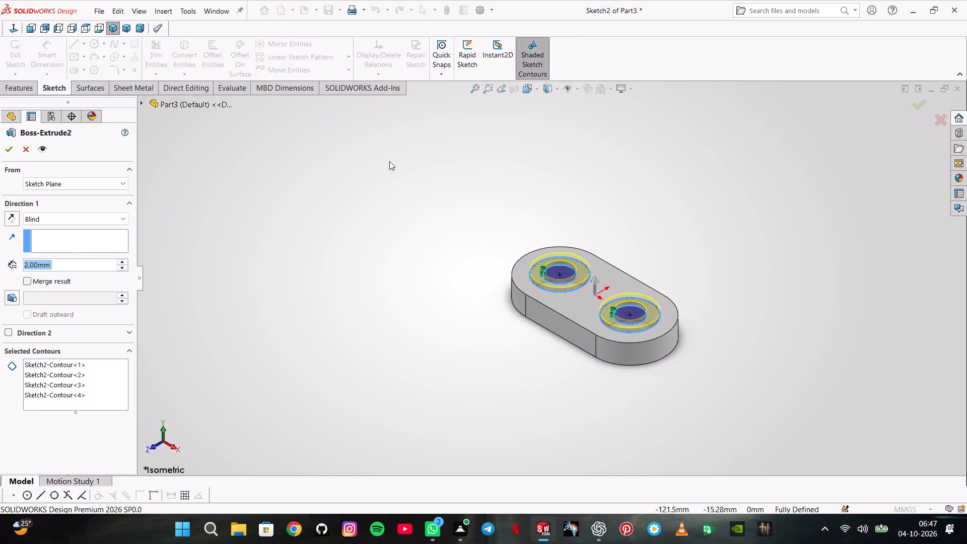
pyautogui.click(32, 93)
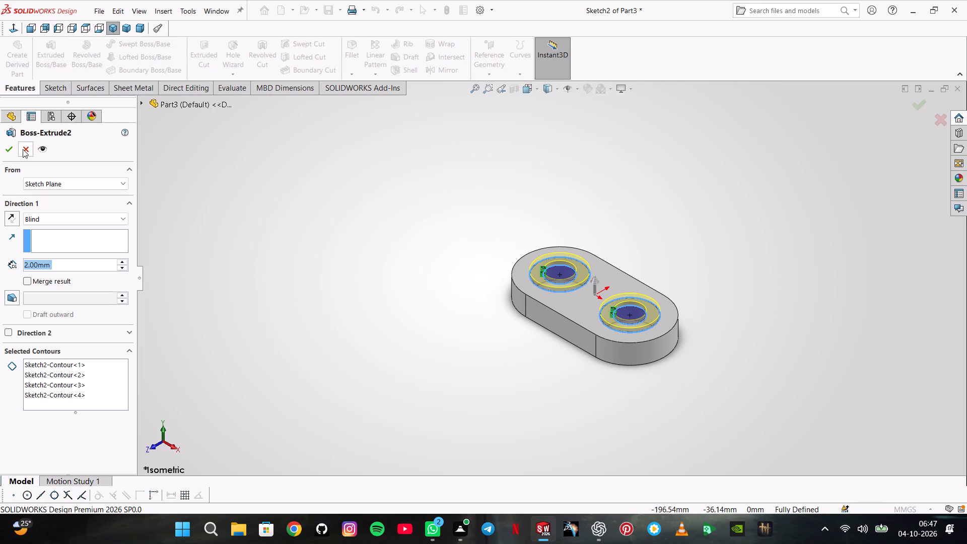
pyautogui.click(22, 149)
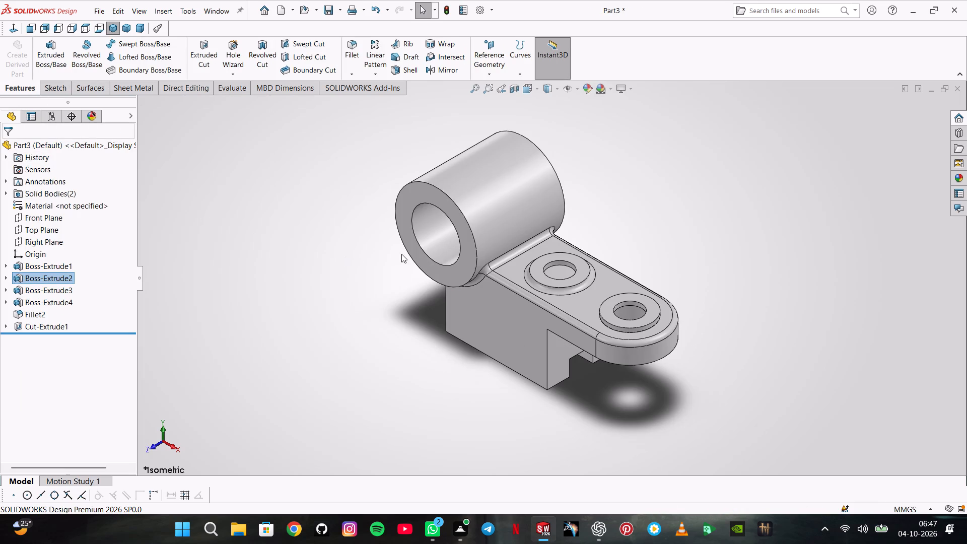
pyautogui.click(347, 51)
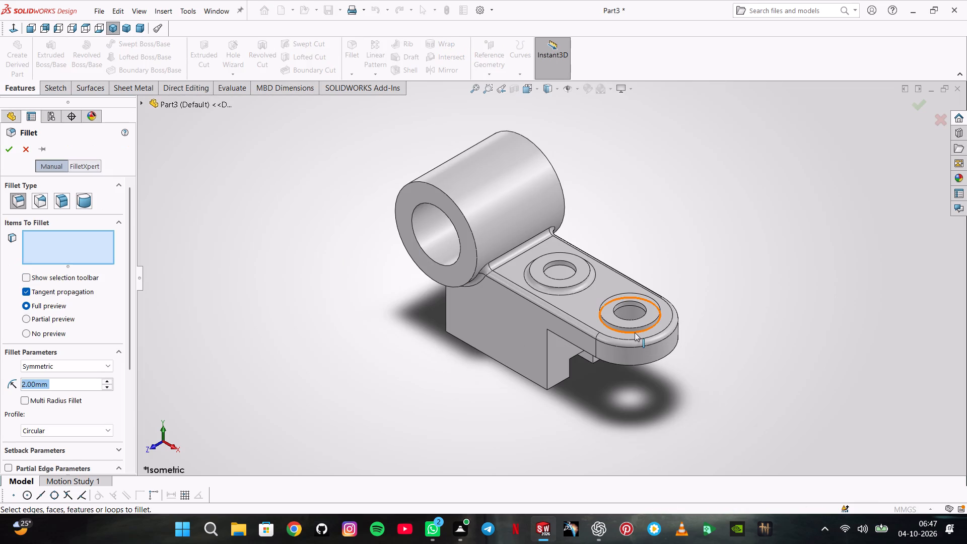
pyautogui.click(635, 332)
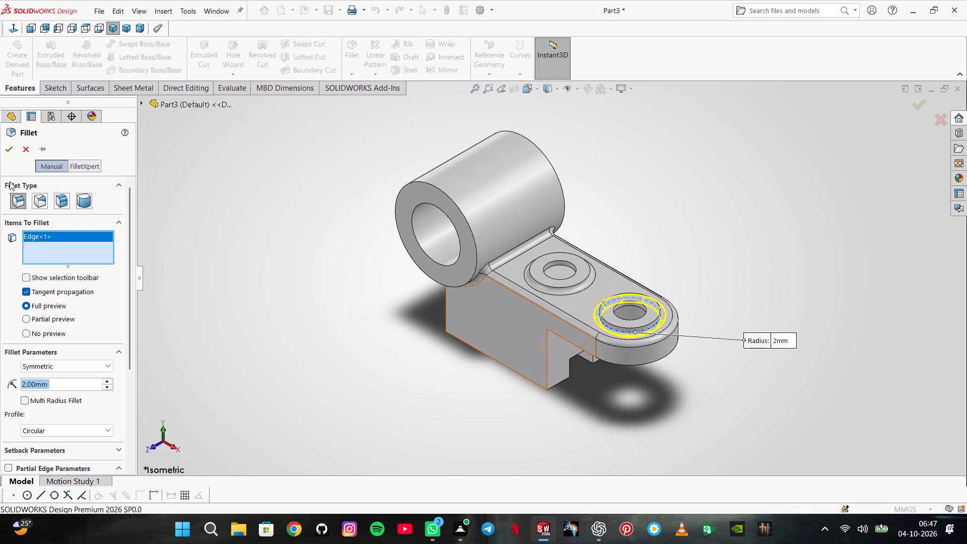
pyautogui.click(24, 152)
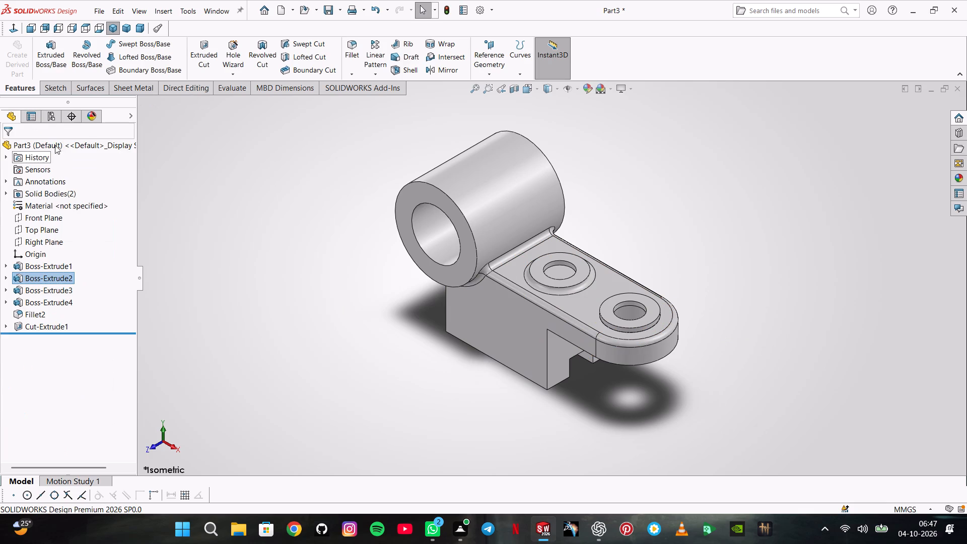
# Edit the ring bosses' extrusion to use the Mid Plane end condition with a depth of 4 mm.
pyautogui.click(61, 277)
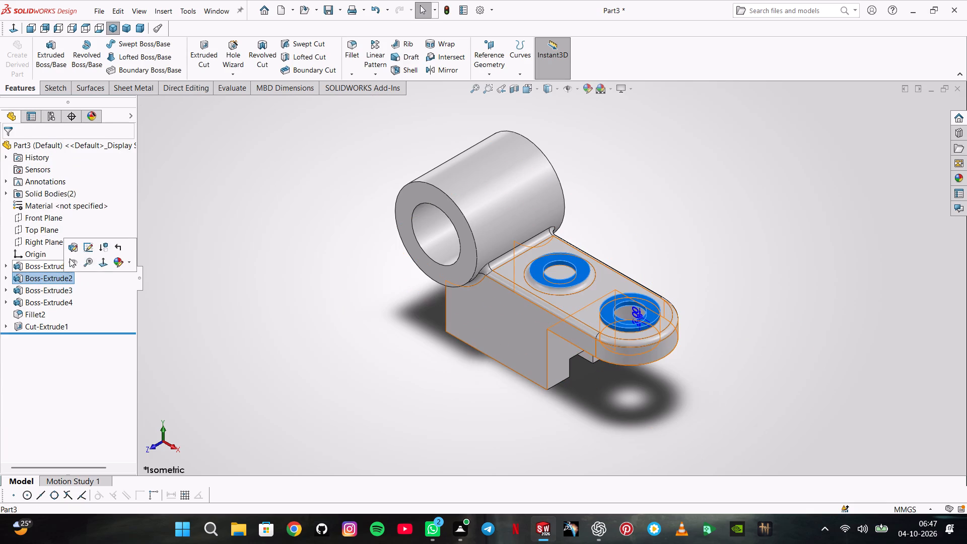
pyautogui.click(71, 251)
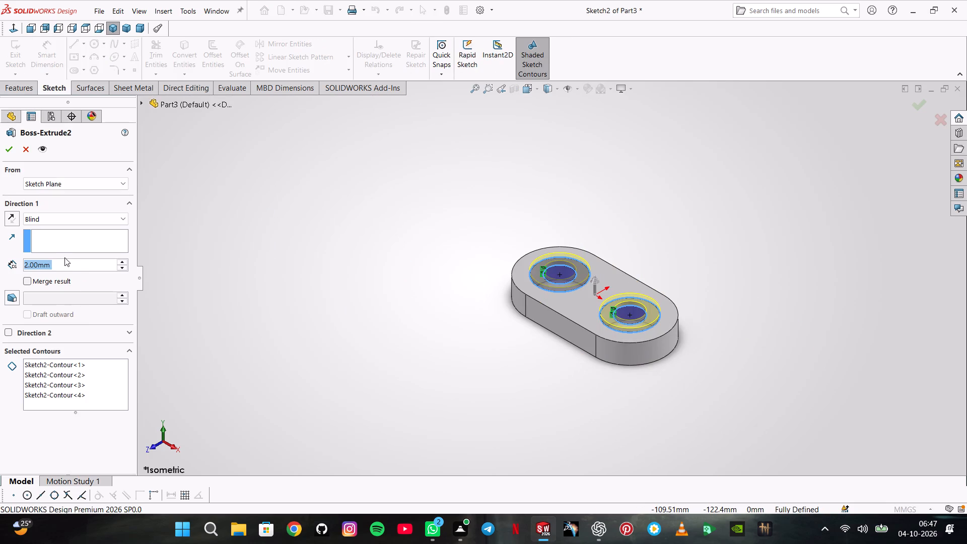
pyautogui.click(44, 219)
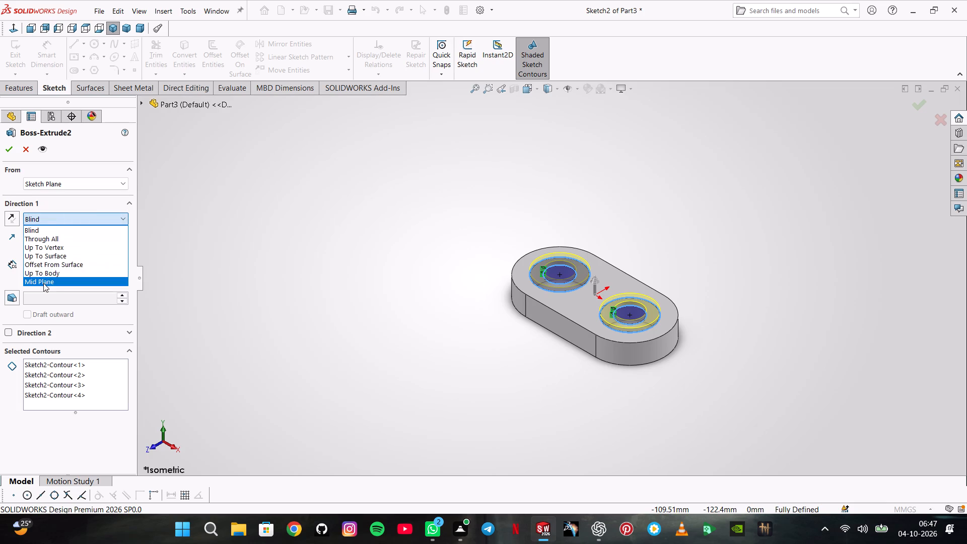
pyautogui.click(43, 283)
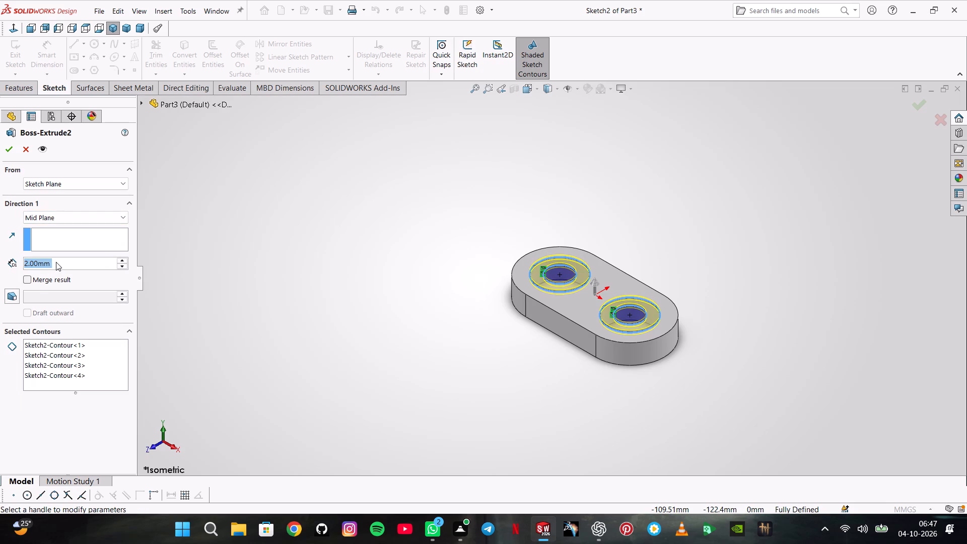
pyautogui.write('4.')
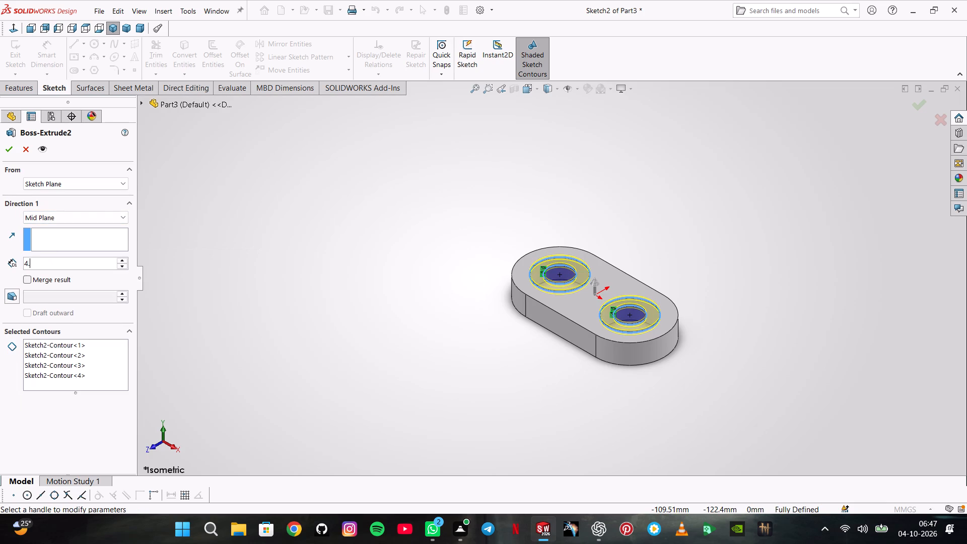
pyautogui.press('BackSpace')
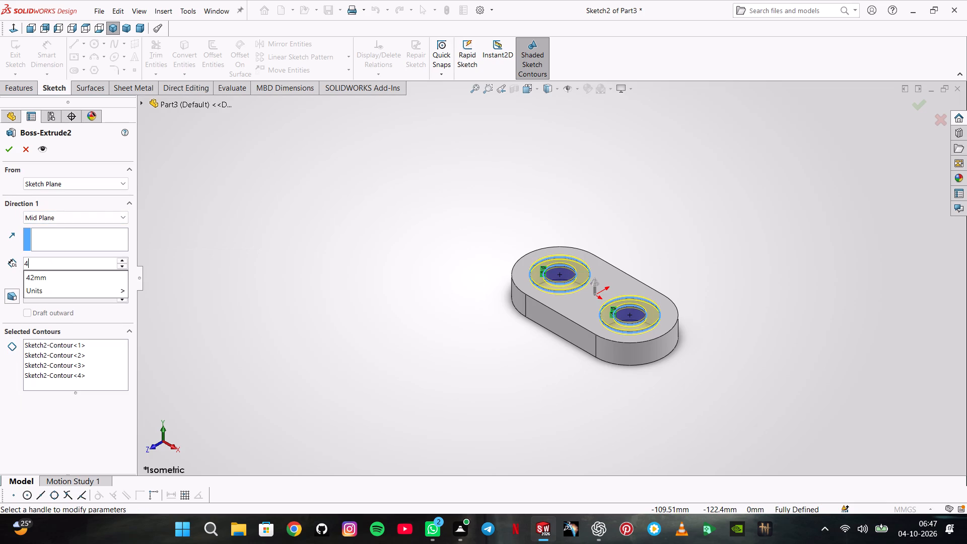
pyautogui.press('.')
pyautogui.press('Delete')
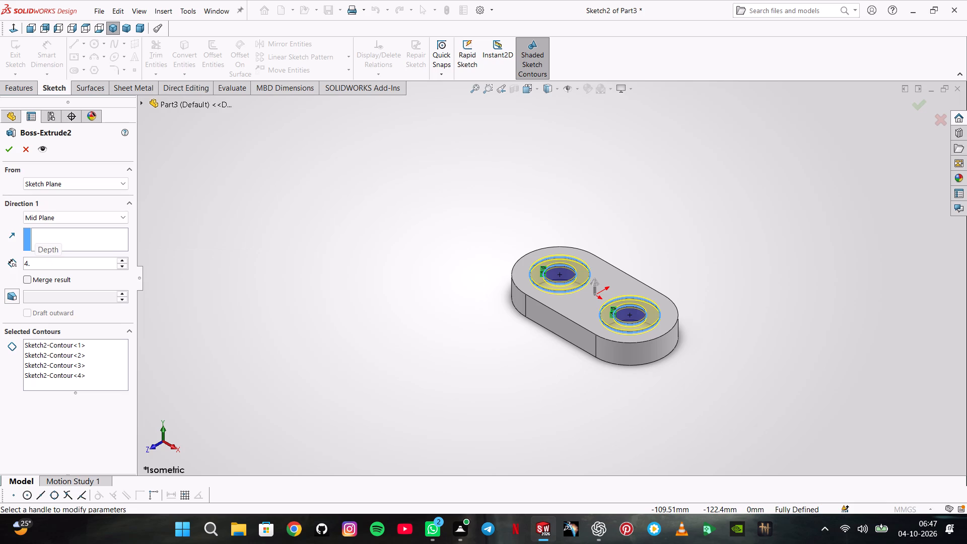
pyautogui.press('BackSpace')
pyautogui.press('Return')
pyautogui.press('Return')
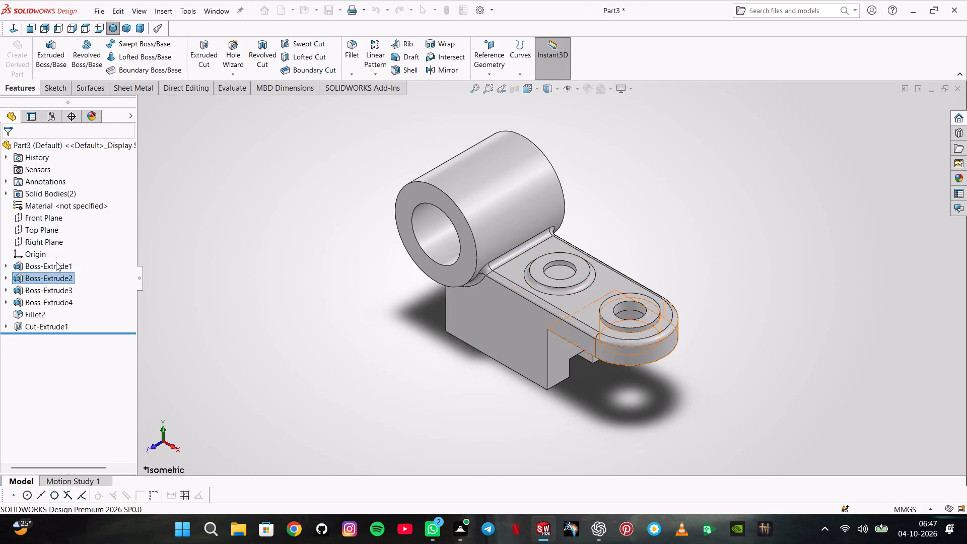
# Start a sketch on the circular face inside the ring boss nearest the cylinder and convert the face's edge into a sketch circle.
pyautogui.moveTo(515, 282); pyautogui.dragTo(520, 321, button='middle')
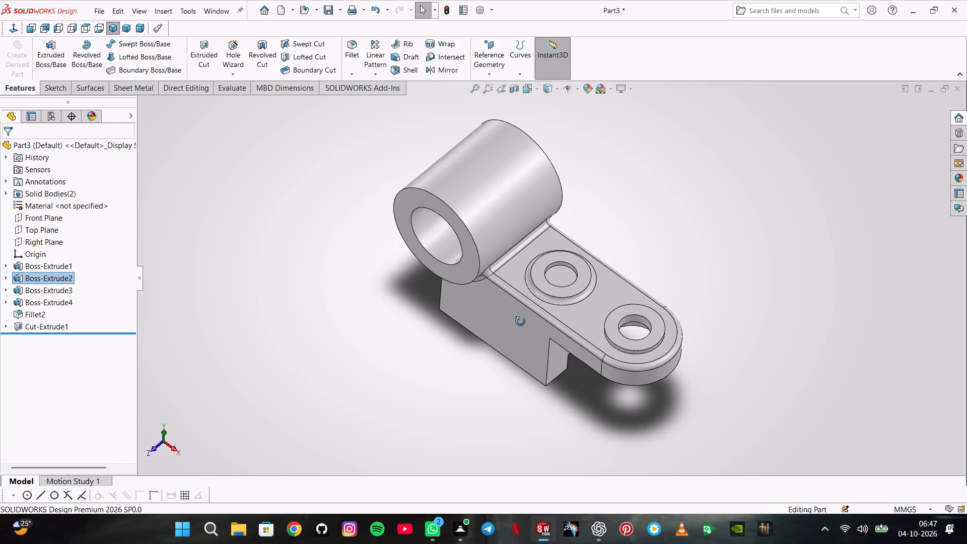
pyautogui.moveTo(520, 321); pyautogui.dragTo(550, 195, button='middle')
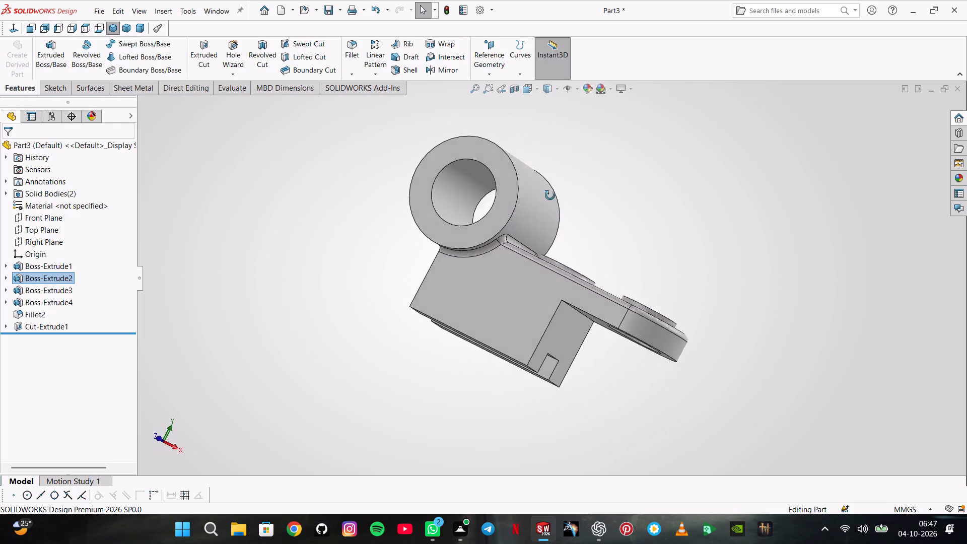
pyautogui.moveTo(550, 195); pyautogui.dragTo(474, 334, button='middle')
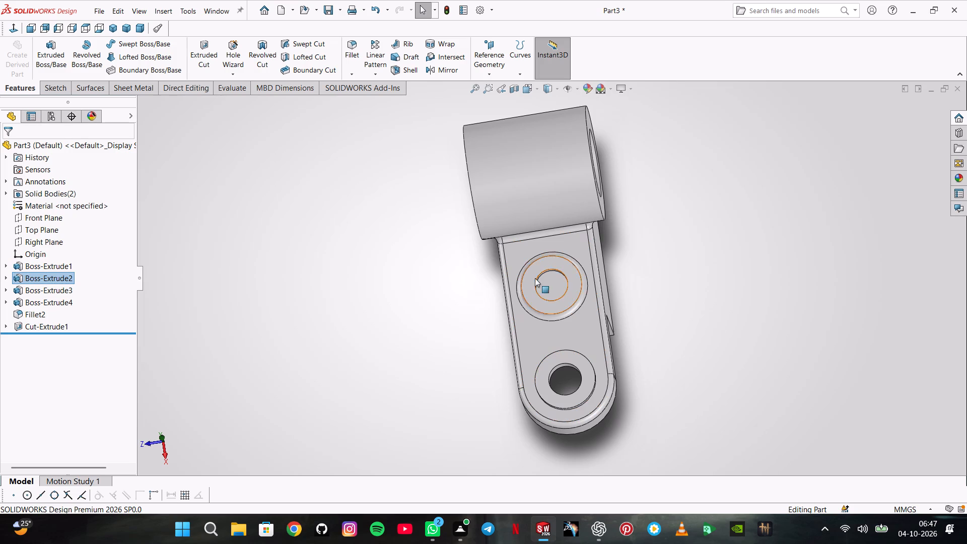
pyautogui.click(548, 282)
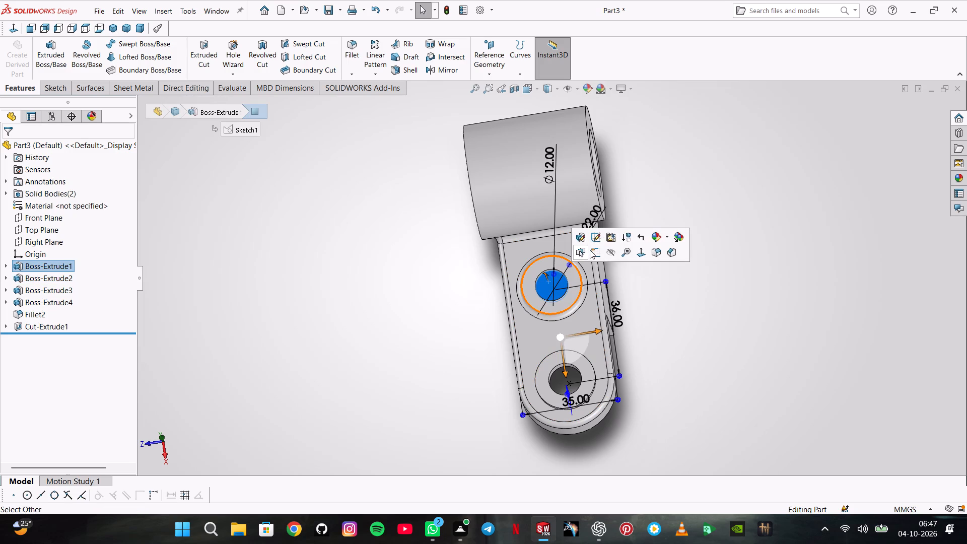
pyautogui.click(590, 250)
pyautogui.click(182, 47)
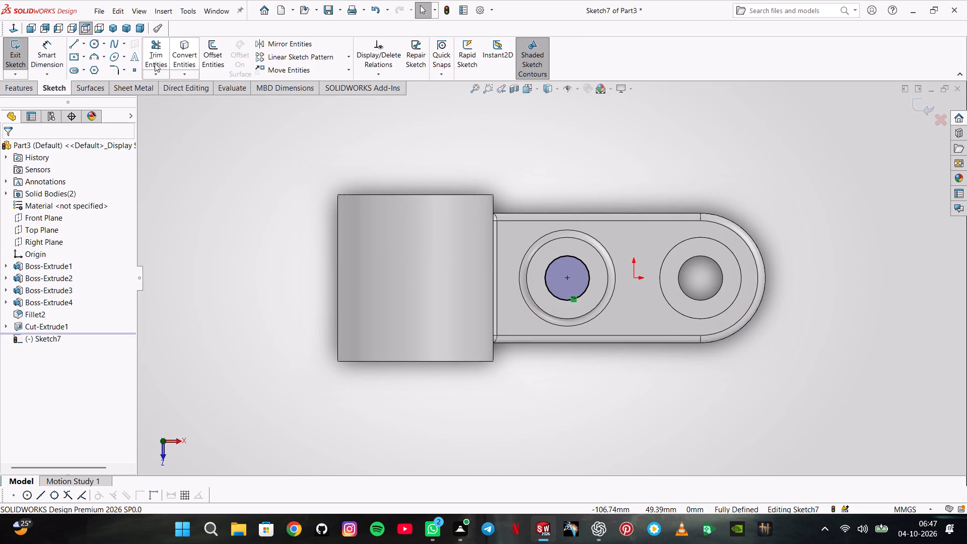
# Cut-extrude the converted circle inside the ring boss nearest the cylinder, using Blind with a depth of 45 mm.
pyautogui.click(8, 87)
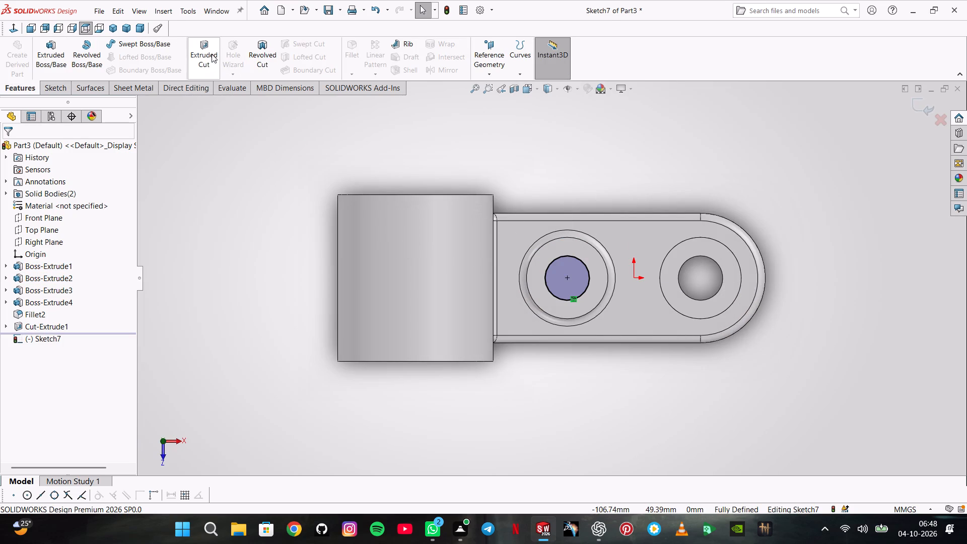
pyautogui.click(211, 54)
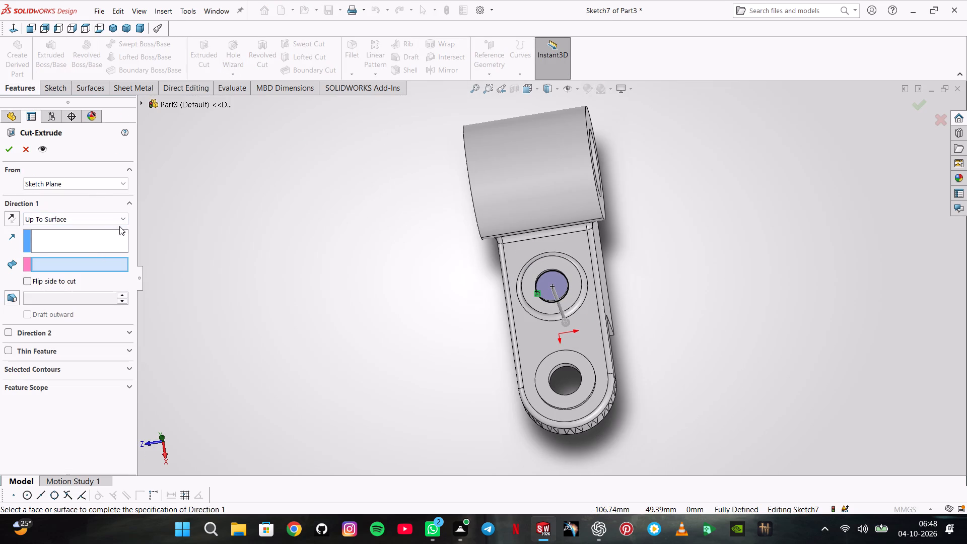
pyautogui.click(118, 222)
pyautogui.click(111, 231)
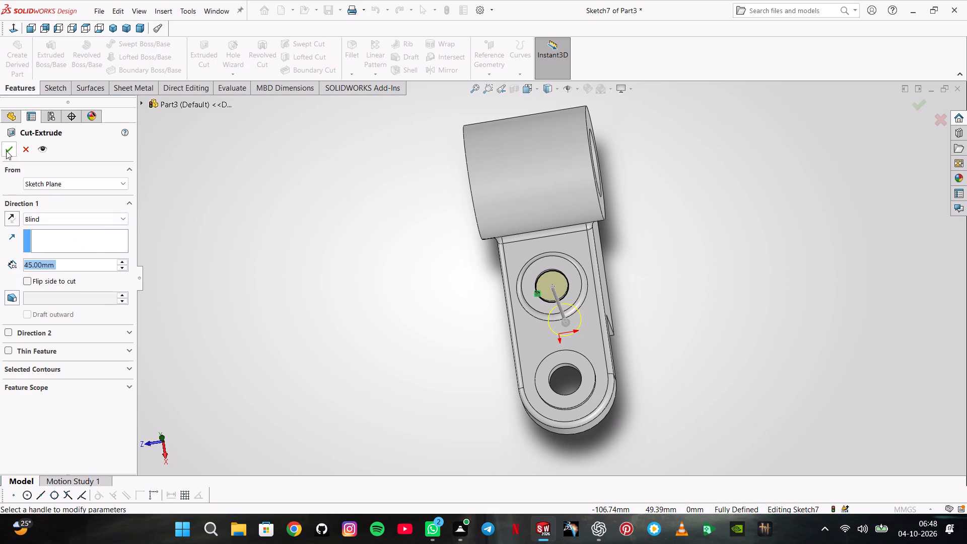
pyautogui.click(8, 148)
pyautogui.click(214, 259)
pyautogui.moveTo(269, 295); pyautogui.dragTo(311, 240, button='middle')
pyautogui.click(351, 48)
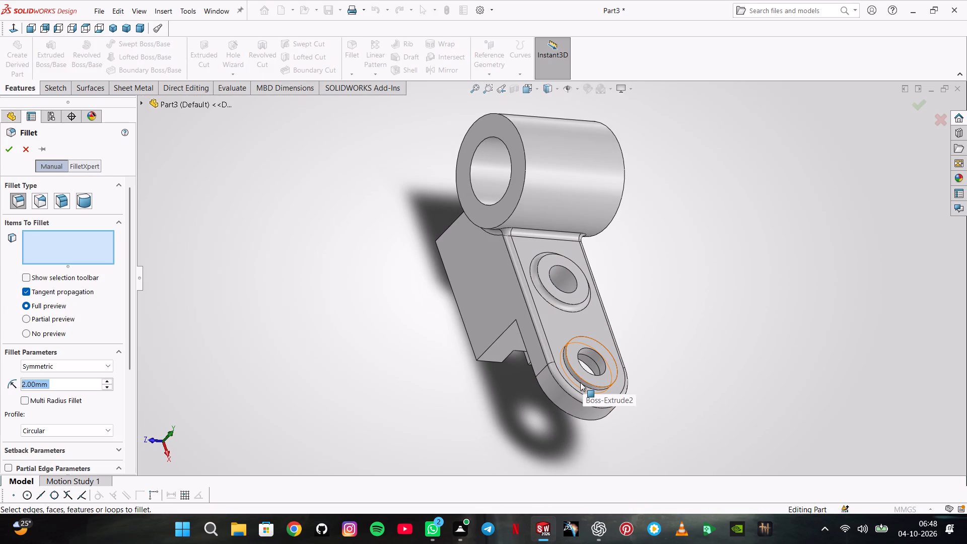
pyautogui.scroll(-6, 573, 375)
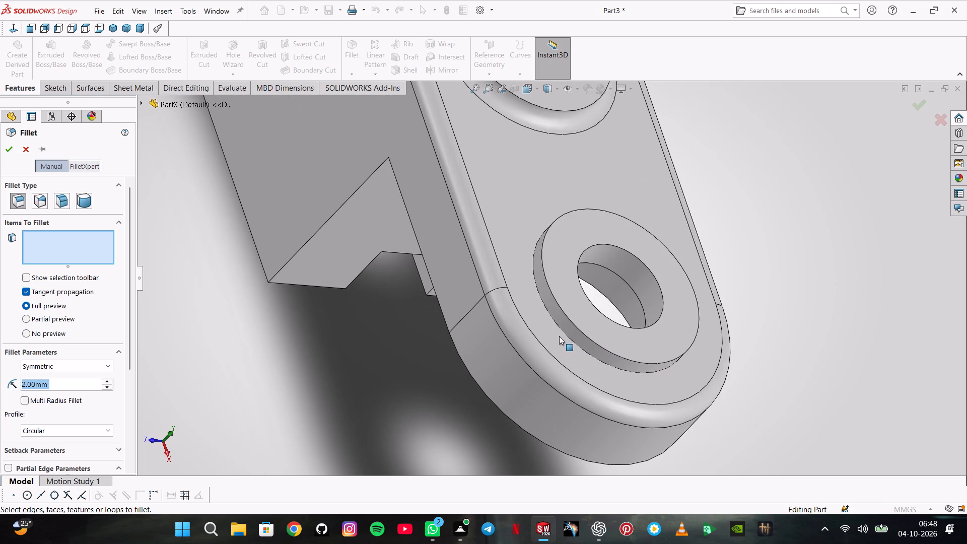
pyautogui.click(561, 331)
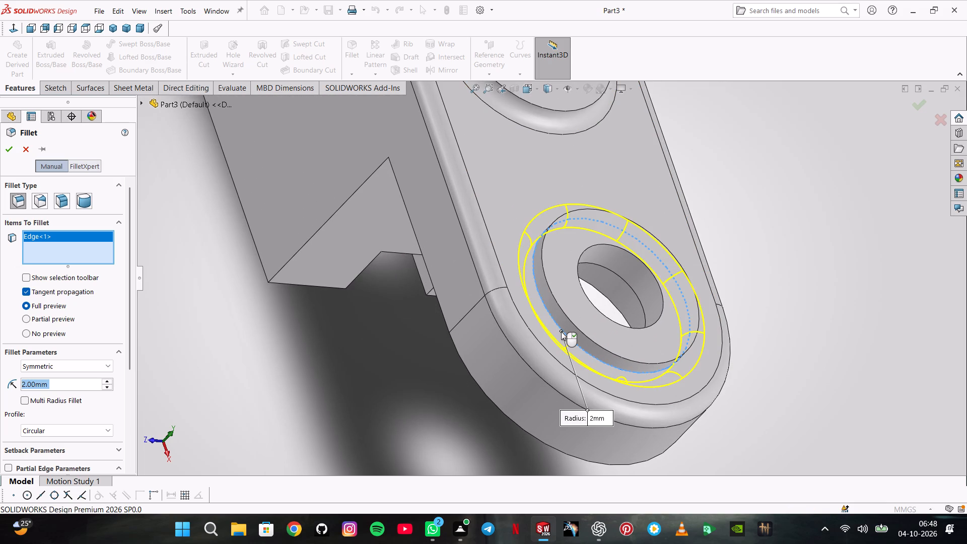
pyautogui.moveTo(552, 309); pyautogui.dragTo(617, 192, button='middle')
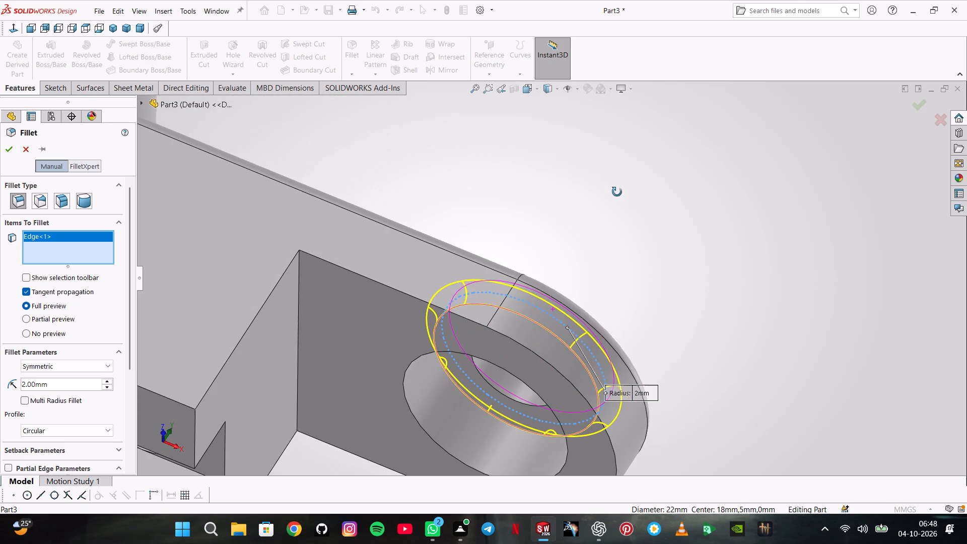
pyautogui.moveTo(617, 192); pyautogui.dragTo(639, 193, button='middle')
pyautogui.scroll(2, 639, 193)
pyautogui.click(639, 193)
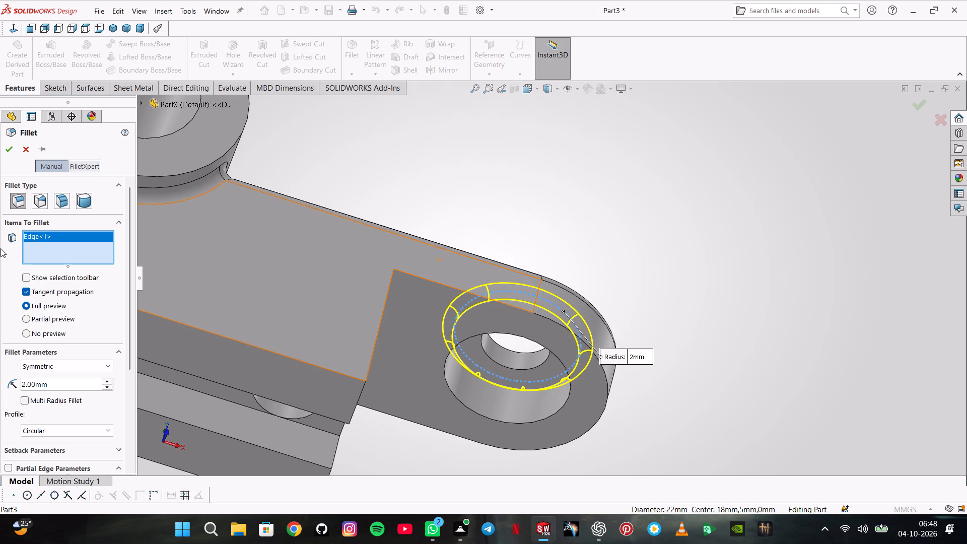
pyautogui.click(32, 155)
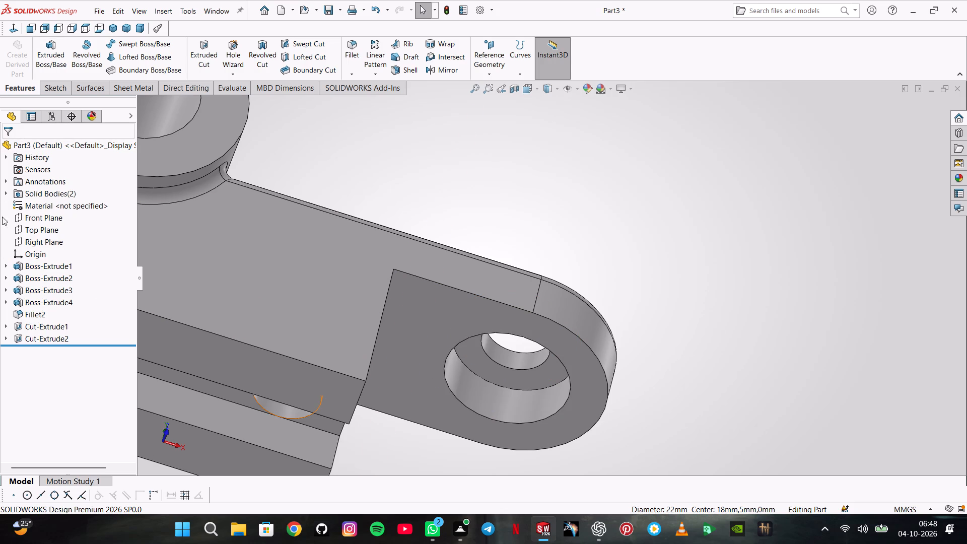
# Edit the ring bosses' extrusion to Blind 2 mm in Direction 1 and Blind 15 mm in Direction 2.
pyautogui.click(46, 276)
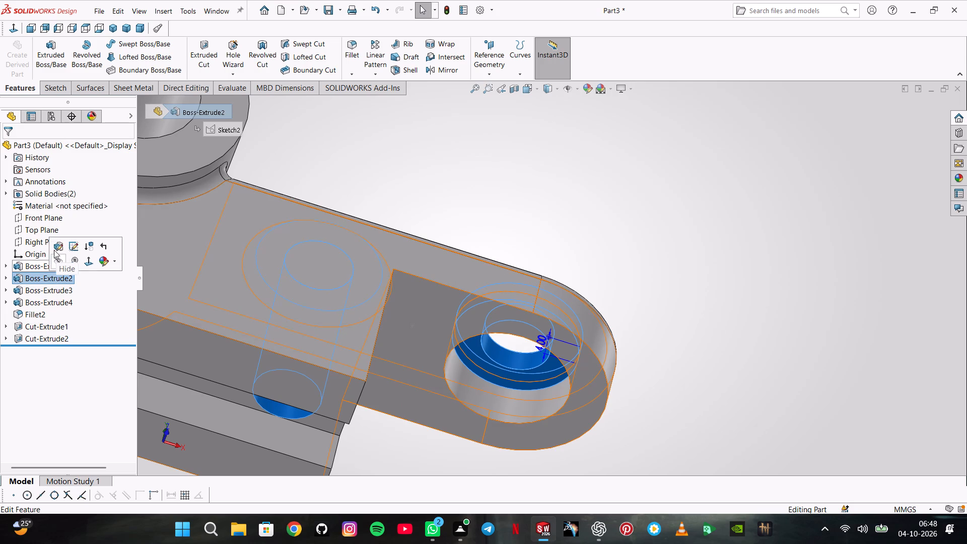
pyautogui.moveTo(397, 379); pyautogui.dragTo(404, 285, button='middle')
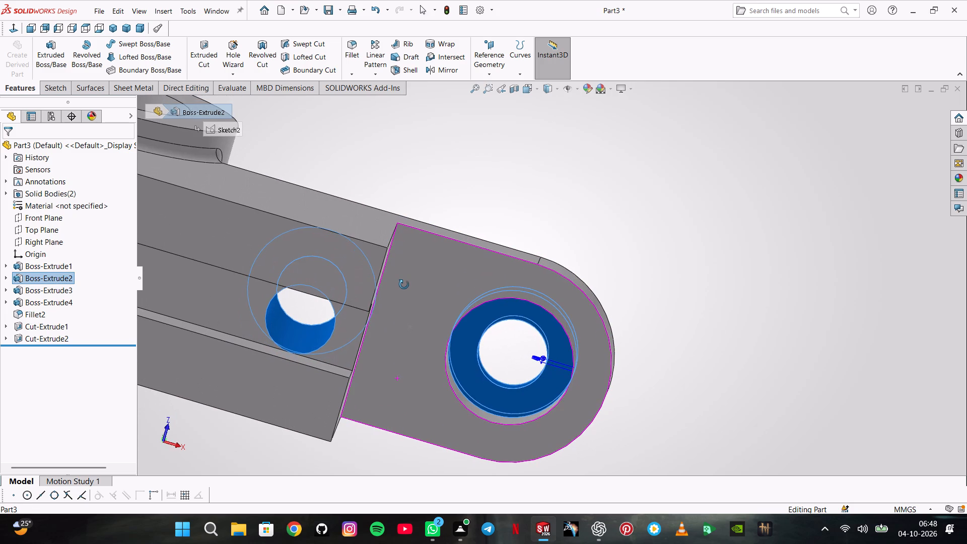
pyautogui.moveTo(404, 285); pyautogui.dragTo(401, 297, button='middle')
pyautogui.click(70, 277)
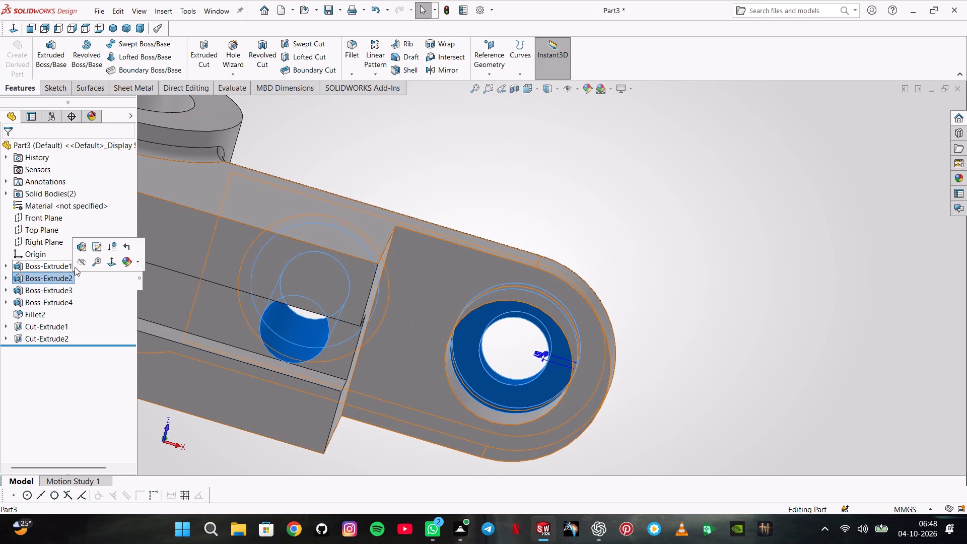
pyautogui.click(84, 250)
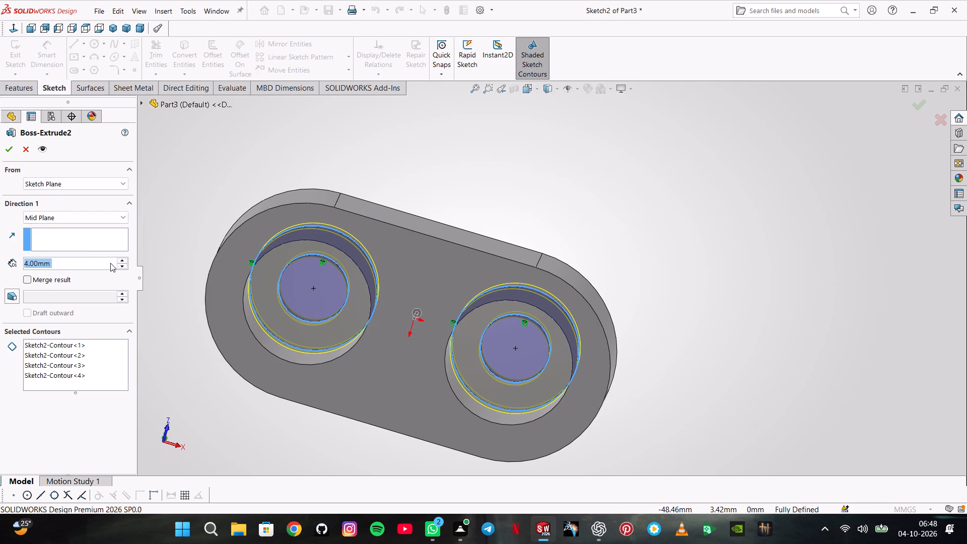
pyautogui.click(98, 218)
pyautogui.click(77, 227)
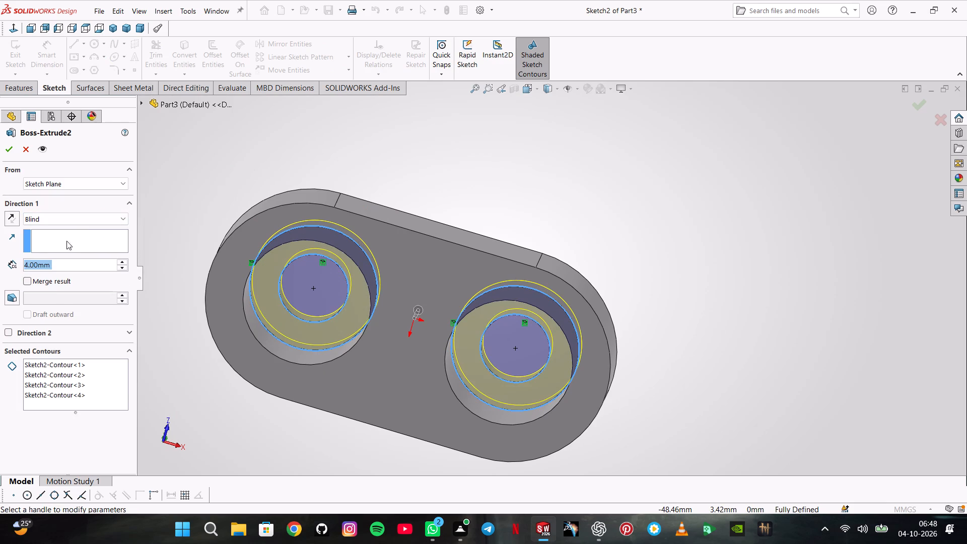
pyautogui.press('2')
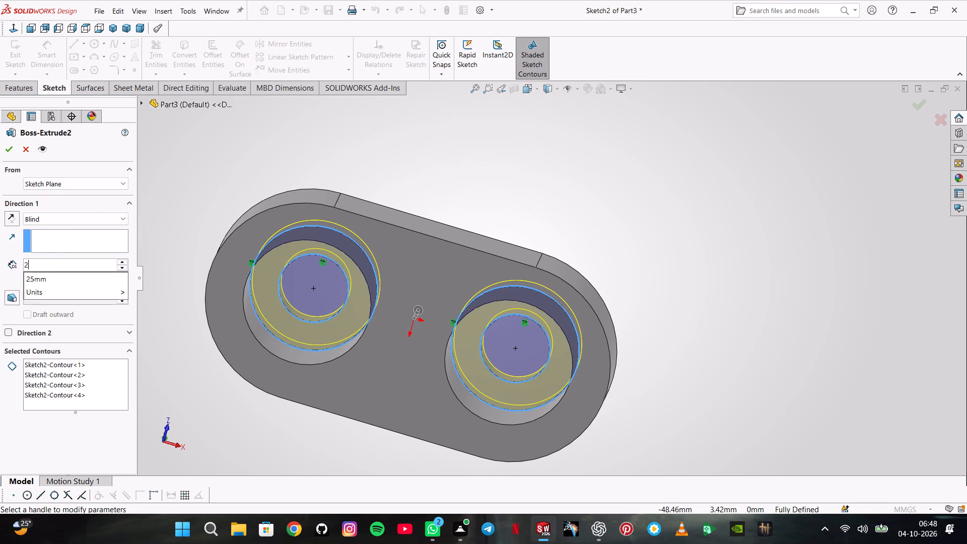
pyautogui.press('Return')
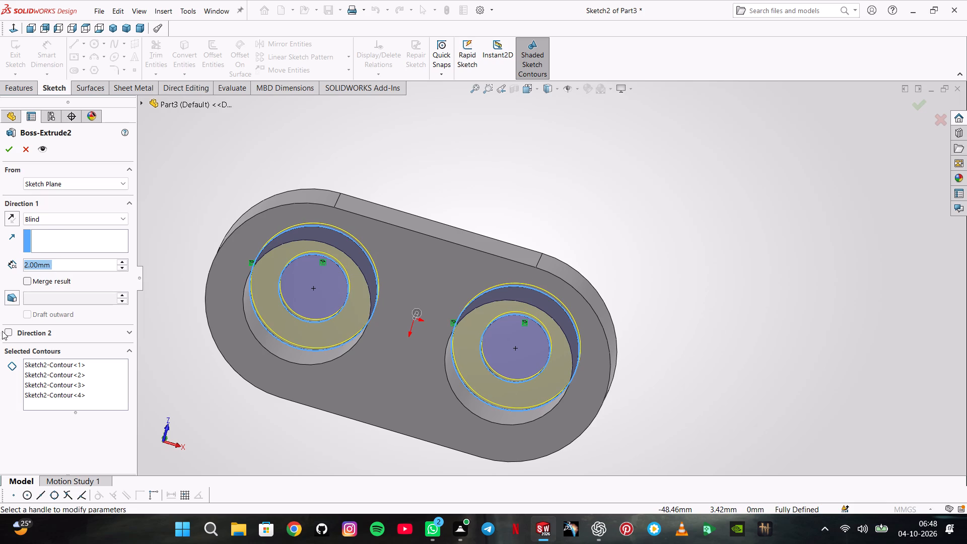
pyautogui.click(8, 330)
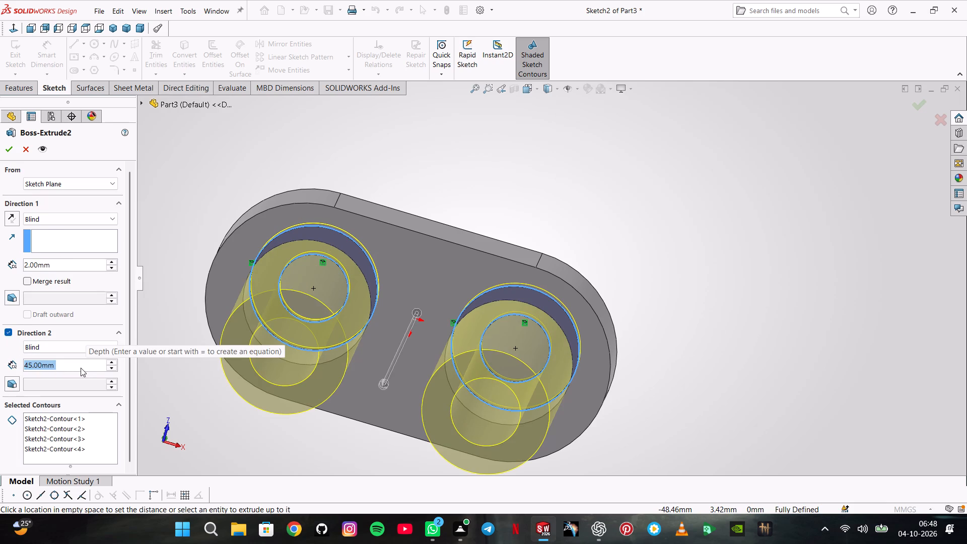
pyautogui.write('15')
pyautogui.press('Return')
pyautogui.press('Return')
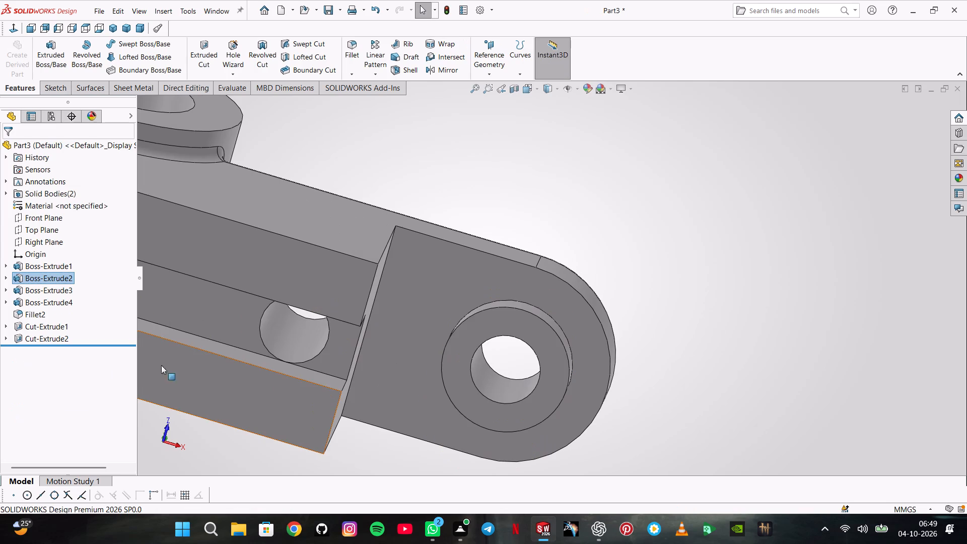
# Set the link plate's base extrusion depth to 15 mm.
pyautogui.moveTo(458, 288); pyautogui.dragTo(435, 358, button='middle')
pyautogui.scroll(1, 435, 358)
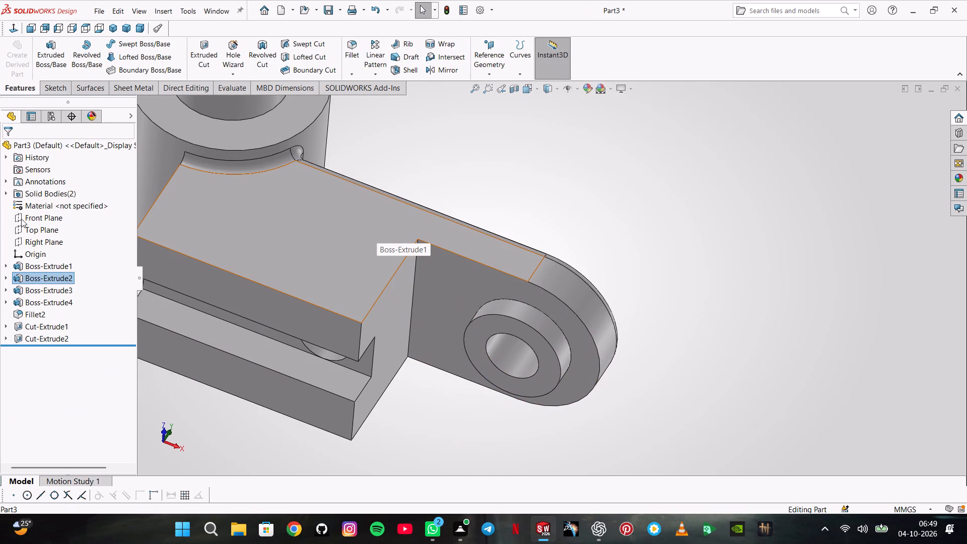
pyautogui.click(66, 267)
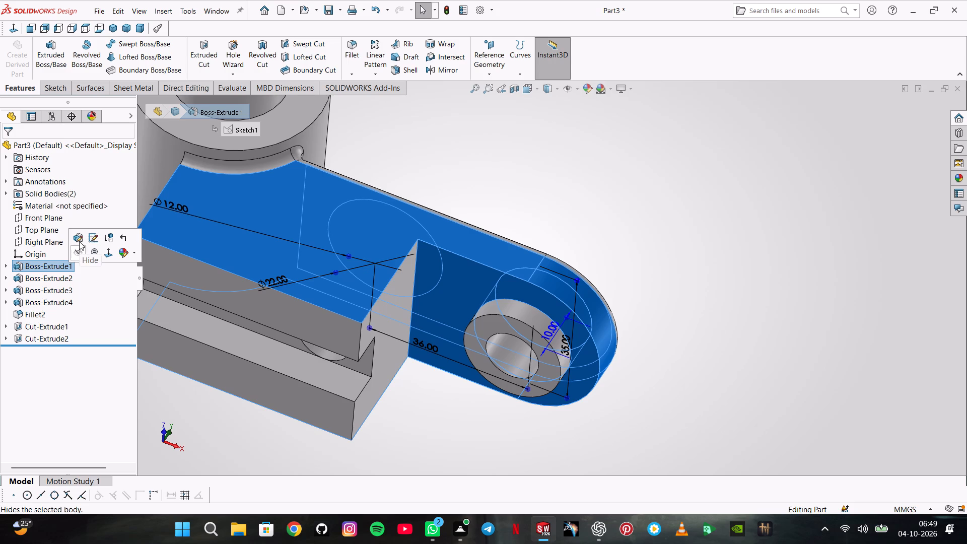
pyautogui.click(79, 241)
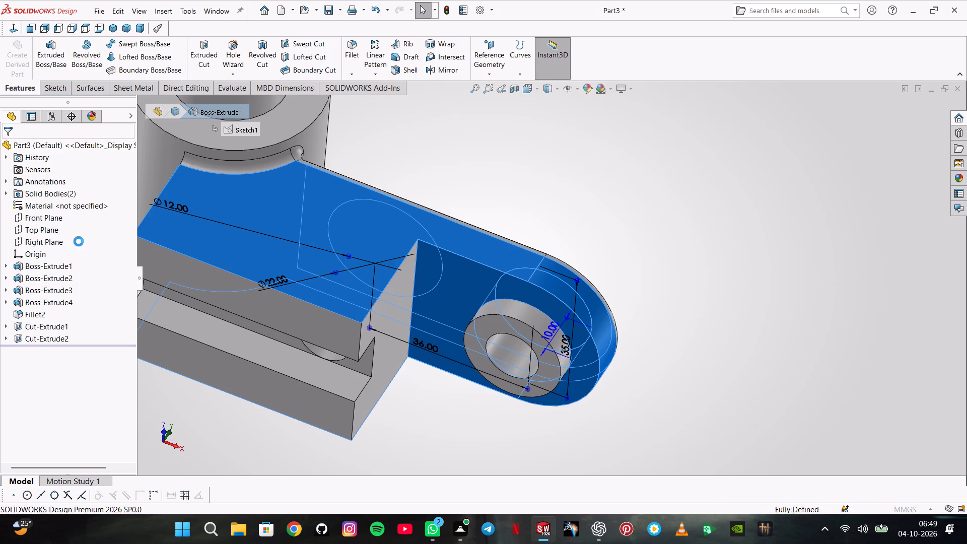
pyautogui.write('15')
pyautogui.press('Return')
pyautogui.press('Return')
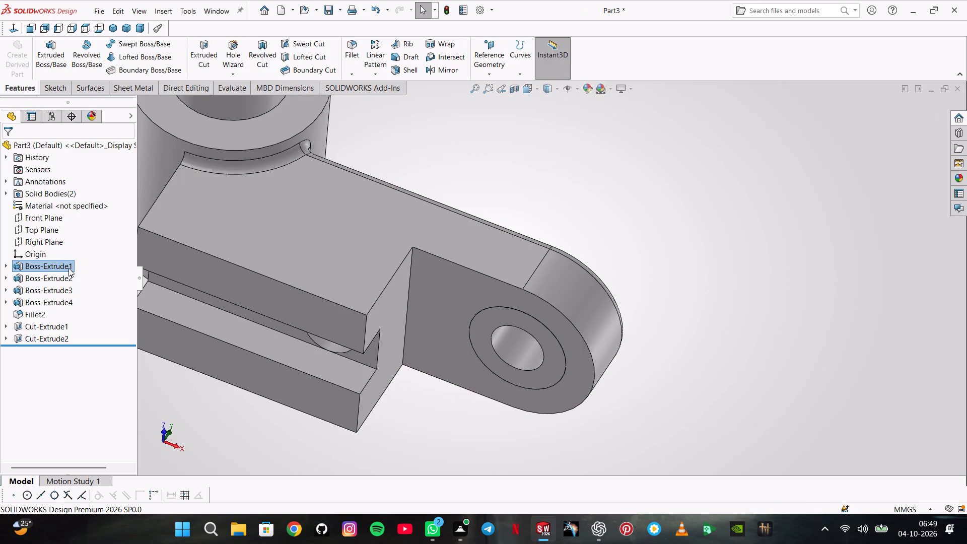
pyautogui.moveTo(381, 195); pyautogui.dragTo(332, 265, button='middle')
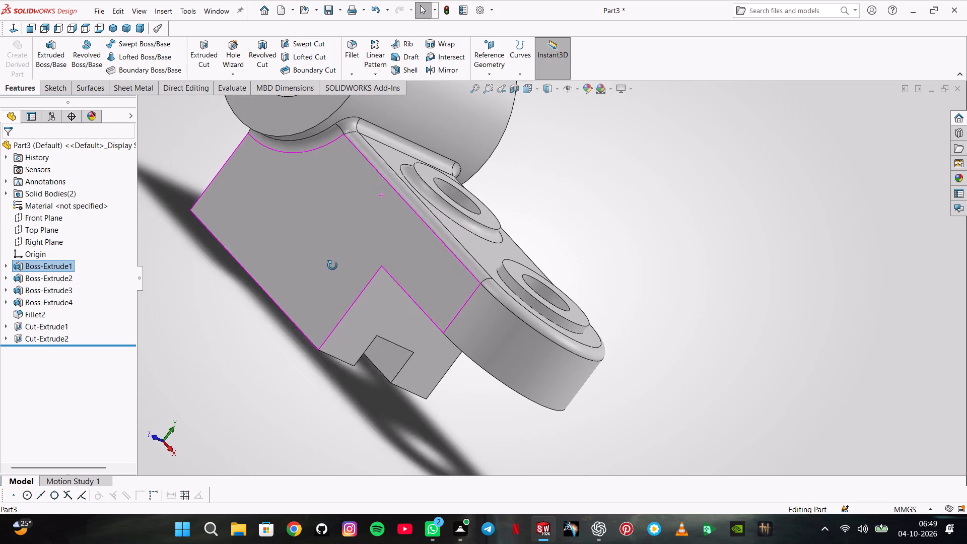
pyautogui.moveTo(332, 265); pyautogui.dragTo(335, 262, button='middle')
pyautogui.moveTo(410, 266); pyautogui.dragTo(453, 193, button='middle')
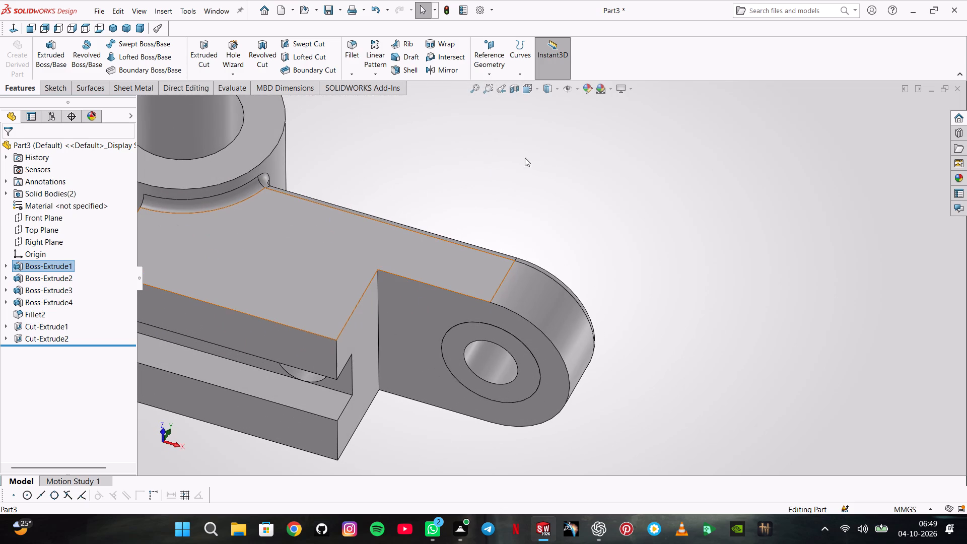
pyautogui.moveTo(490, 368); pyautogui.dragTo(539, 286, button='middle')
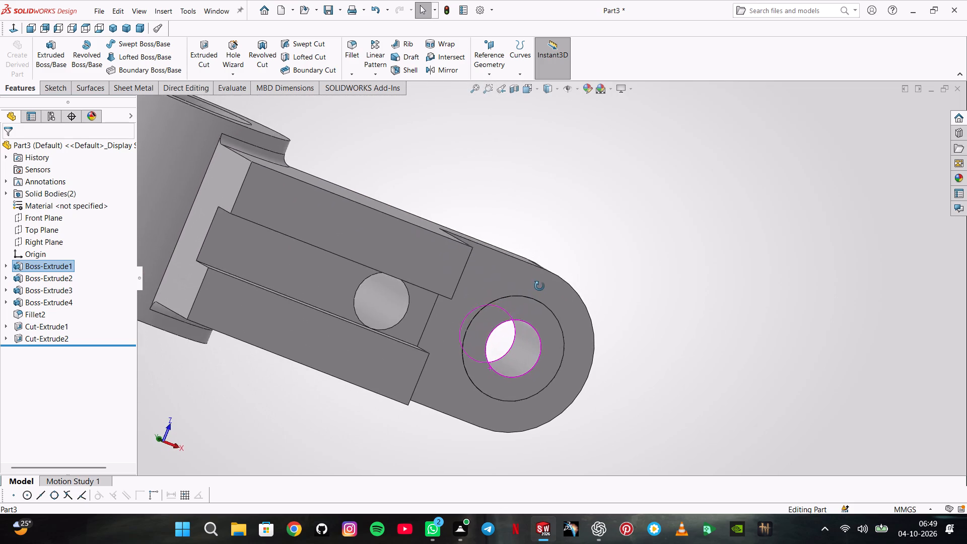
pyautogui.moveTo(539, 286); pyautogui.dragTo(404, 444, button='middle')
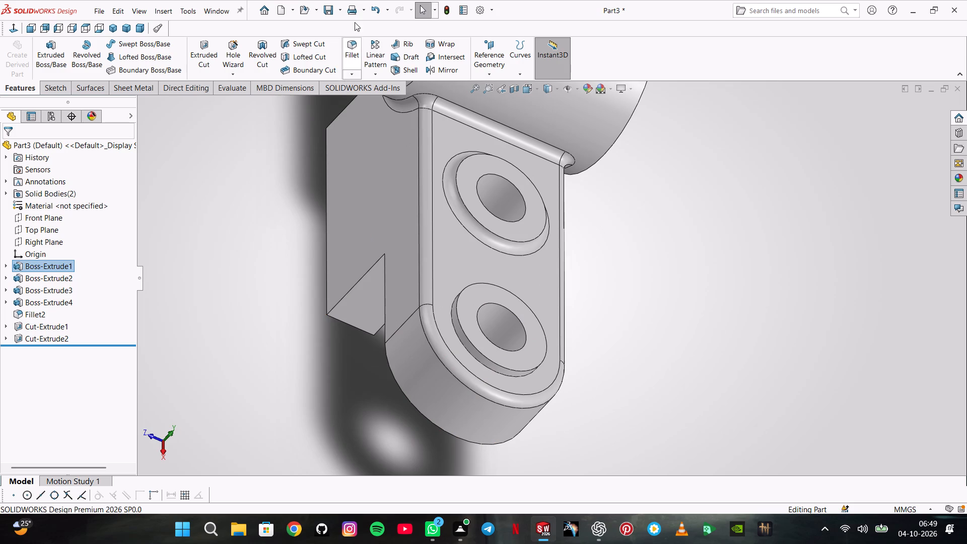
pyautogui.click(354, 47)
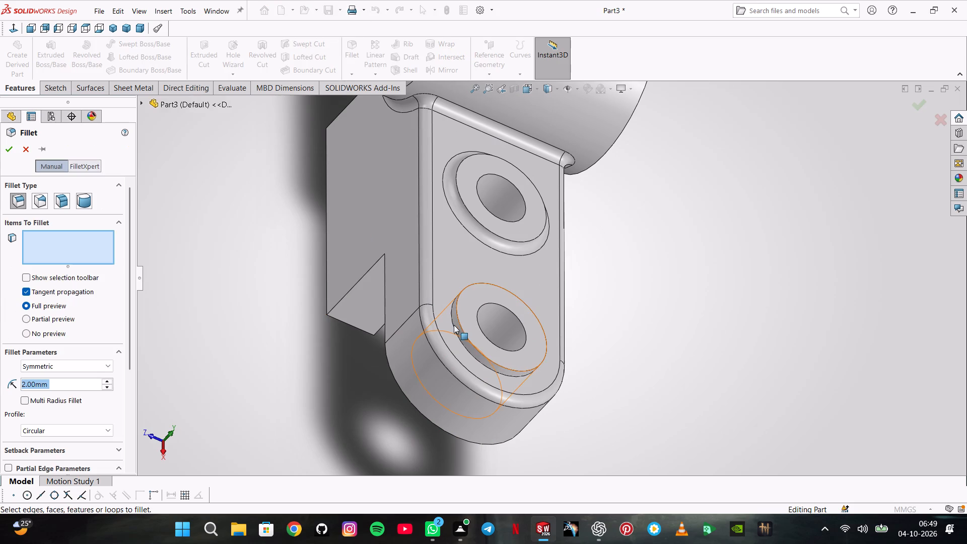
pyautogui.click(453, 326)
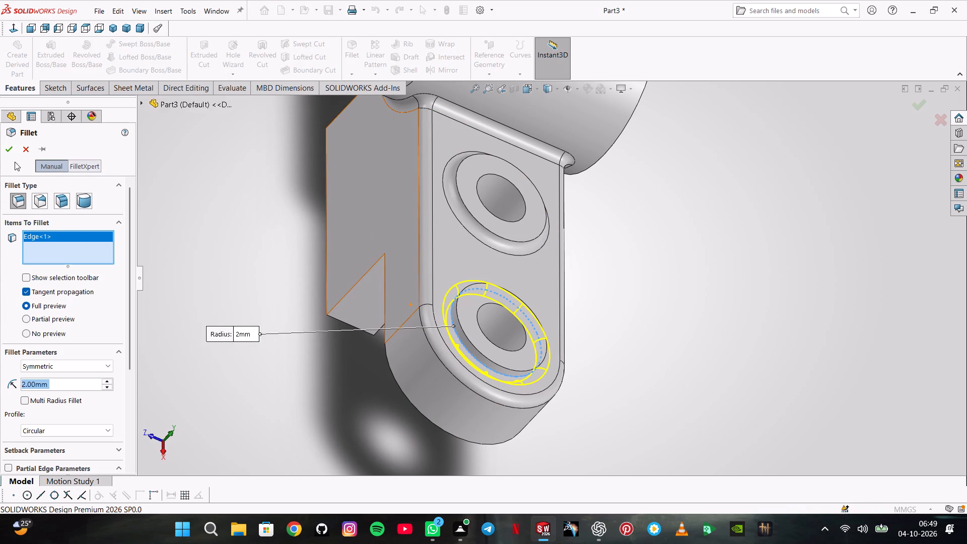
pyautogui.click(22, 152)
# Show the isometric view and save the part as Part22 in the LEVEL4 folder.
pyautogui.click(111, 28)
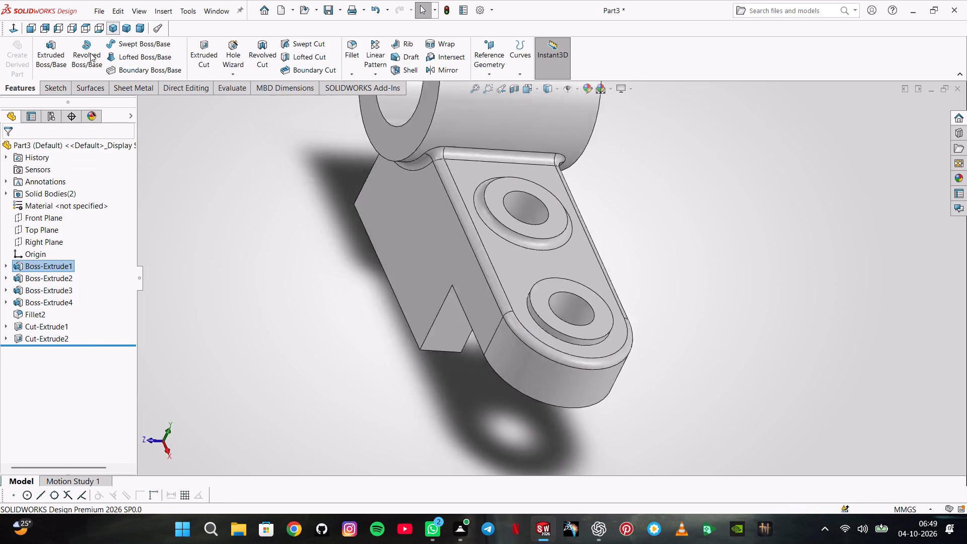
pyautogui.click(323, 8)
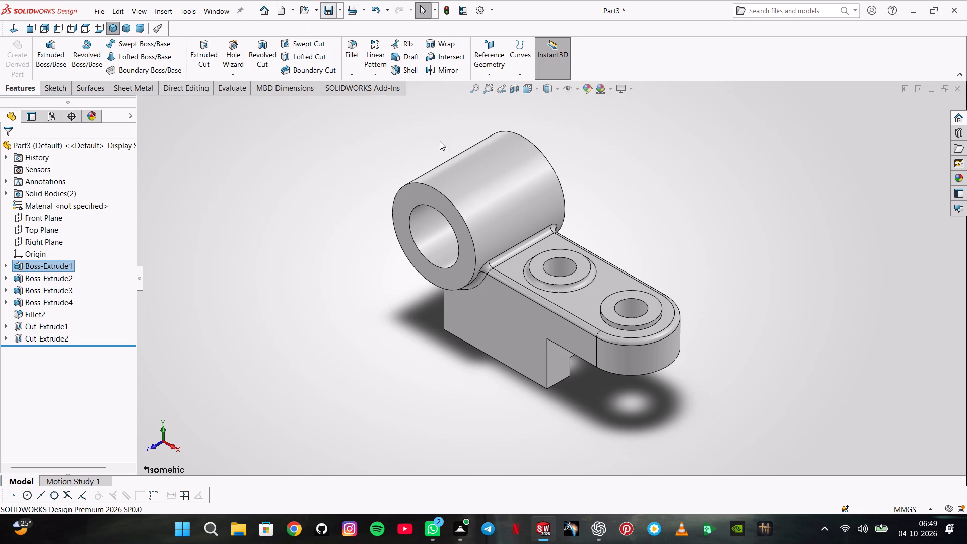
pyautogui.click(394, 265)
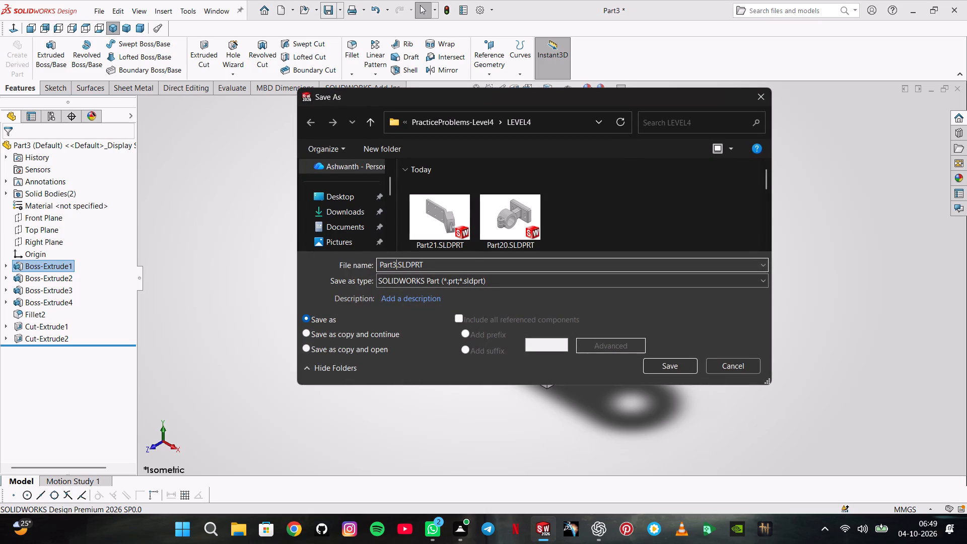
pyautogui.press('BackSpace')
pyautogui.write('22')
pyautogui.press('Return')
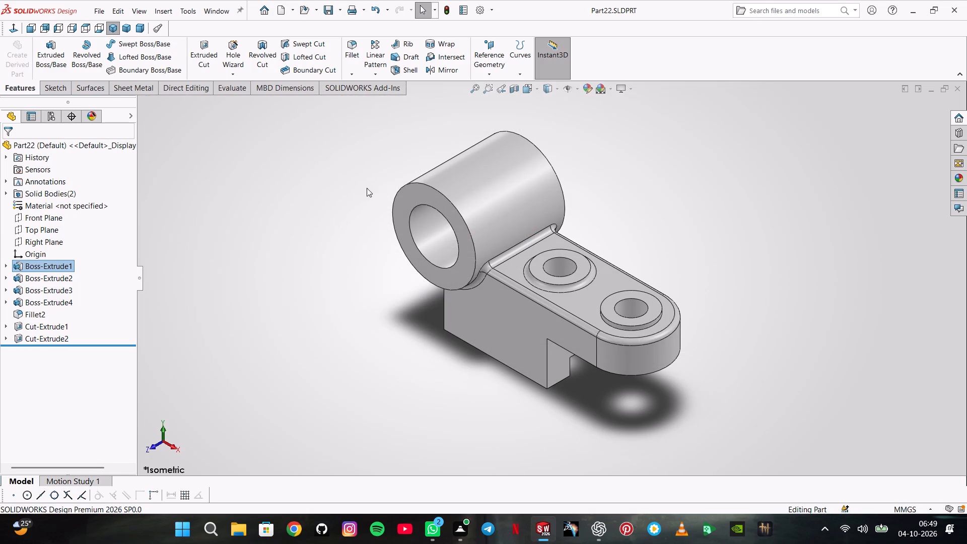
# Save the part also in Adobe Portable Document Format (*.pdf).
pyautogui.click(338, 7)
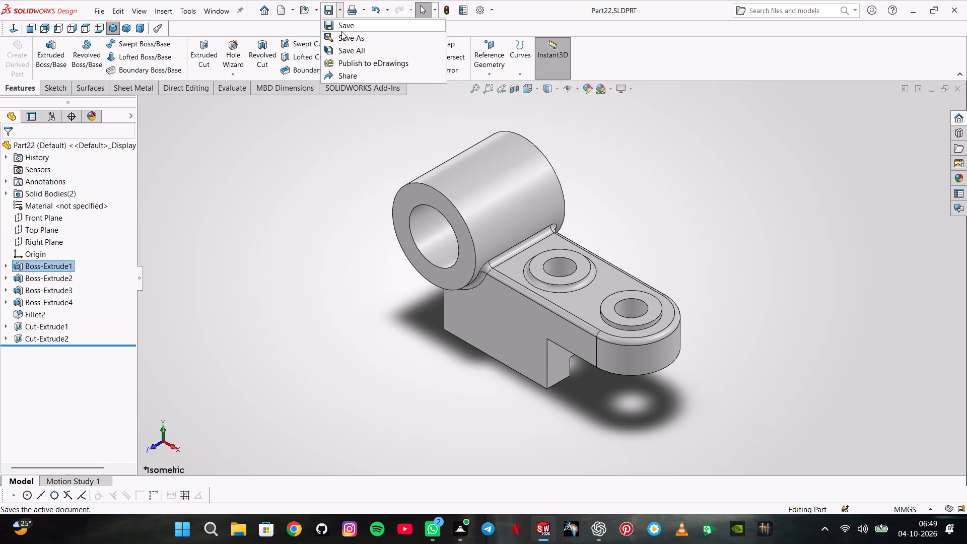
pyautogui.click(343, 34)
pyautogui.click(438, 278)
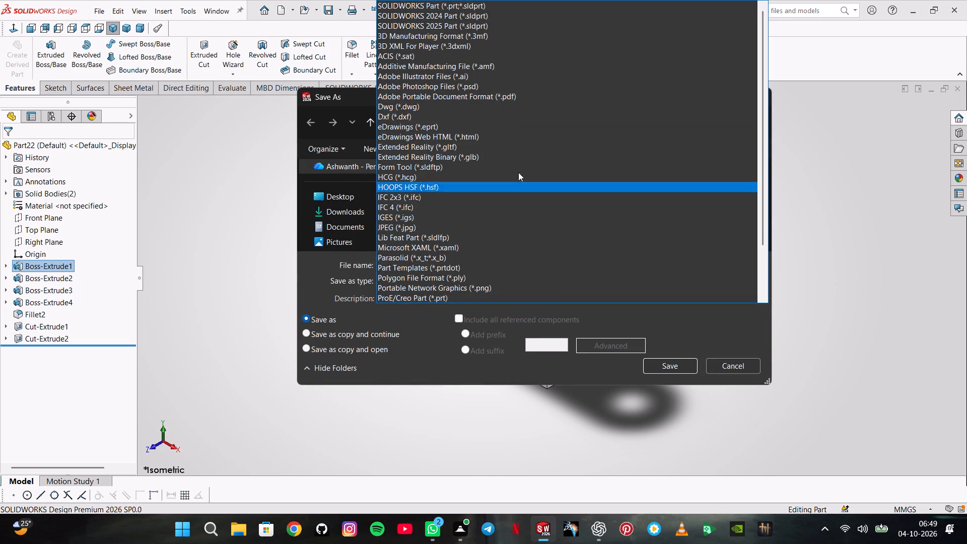
pyautogui.click(511, 97)
pyautogui.click(653, 386)
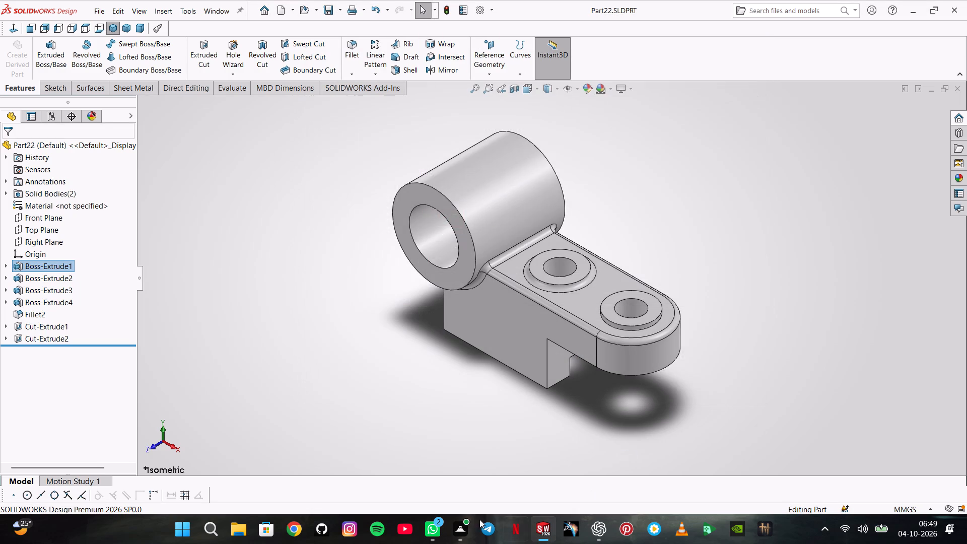